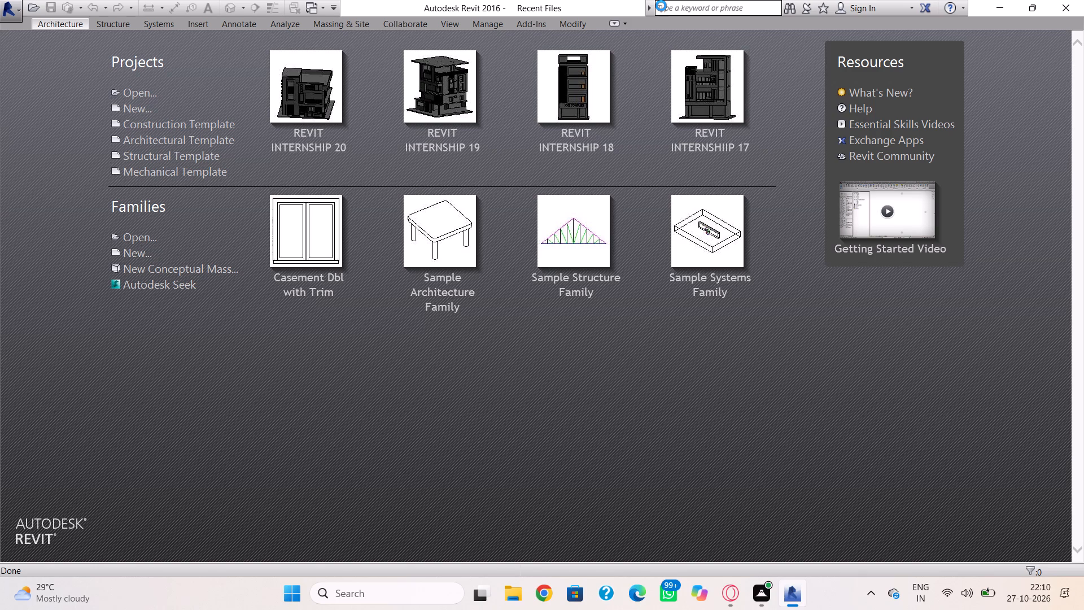
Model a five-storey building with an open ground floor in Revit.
Create a new project from the Architectural Template.
{"action": "left_click", "coordinate": [195, 136]}
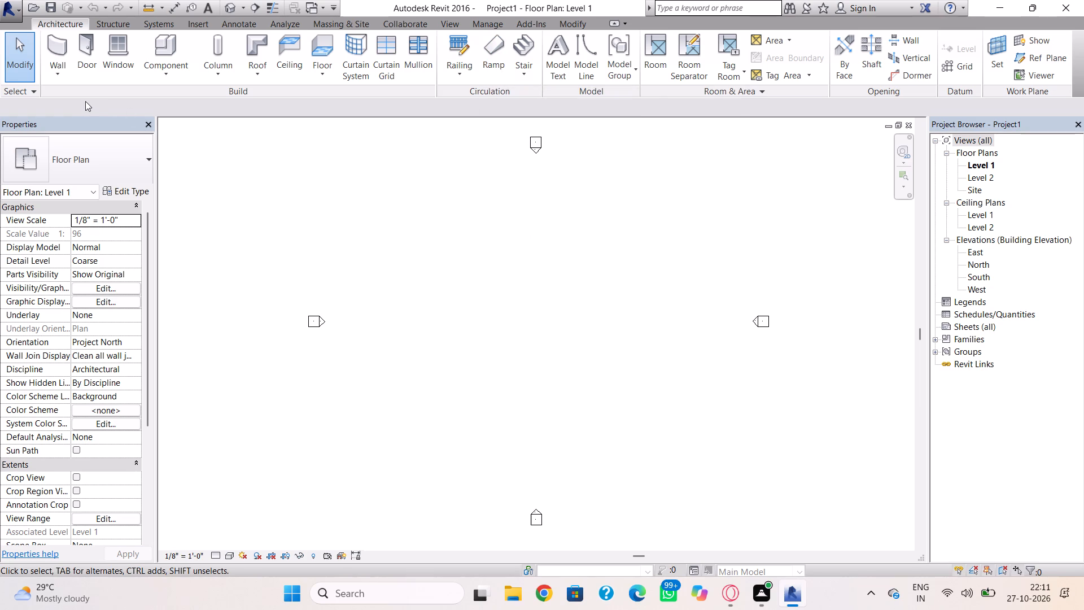
Draw a rectangle of Generic - 8" walls, about 36' by 32', on Level 1 with an unconnected height of 12'.
{"action": "left_click", "coordinate": [63, 54]}
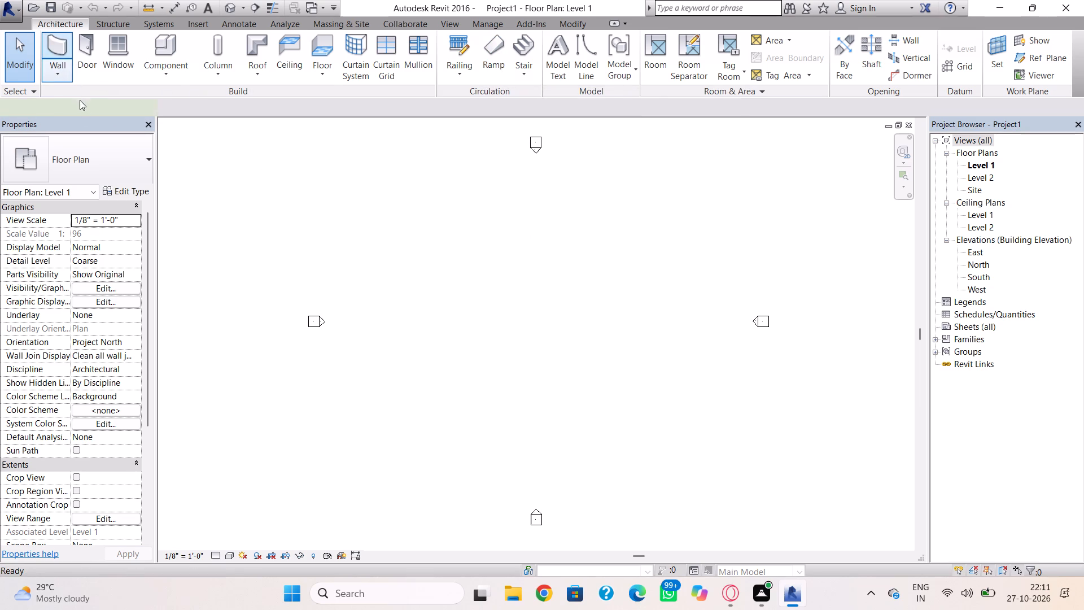
{"action": "left_click", "coordinate": [127, 301]}
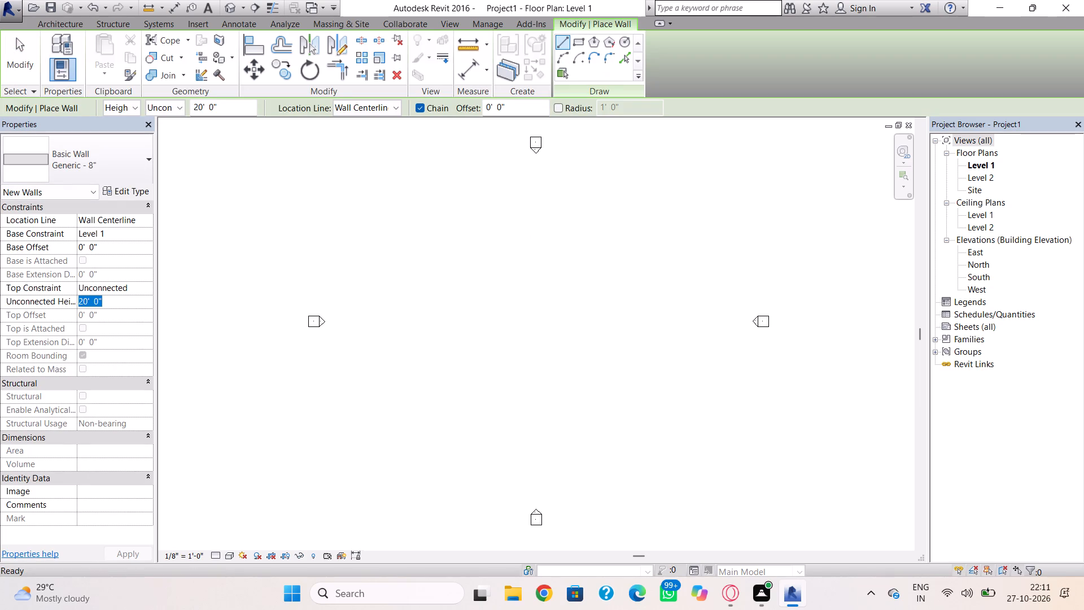
{"action": "type", "text": "12'"}
{"action": "key", "text": "Return"}
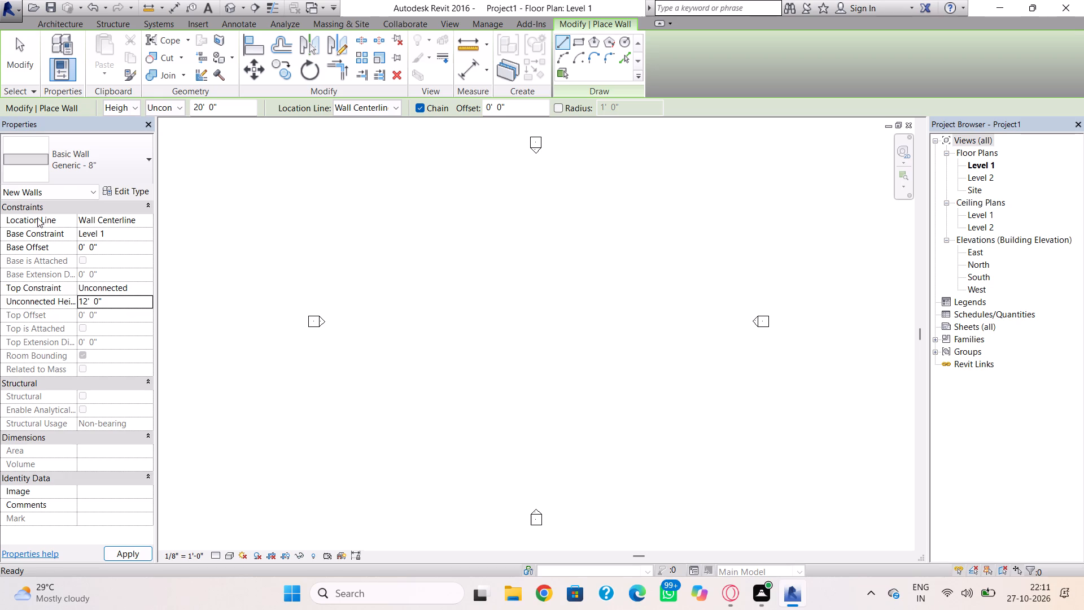
{"action": "left_click", "coordinate": [578, 44]}
{"action": "left_click_drag", "start_coordinate": [469, 249], "coordinate": [471, 256]}
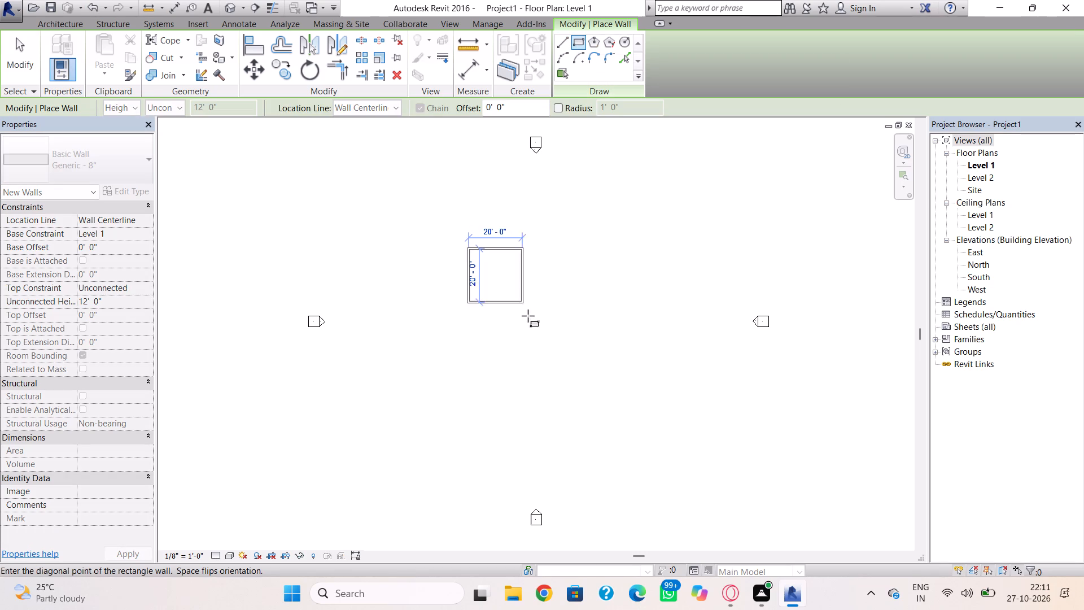
{"action": "left_click", "coordinate": [565, 332]}
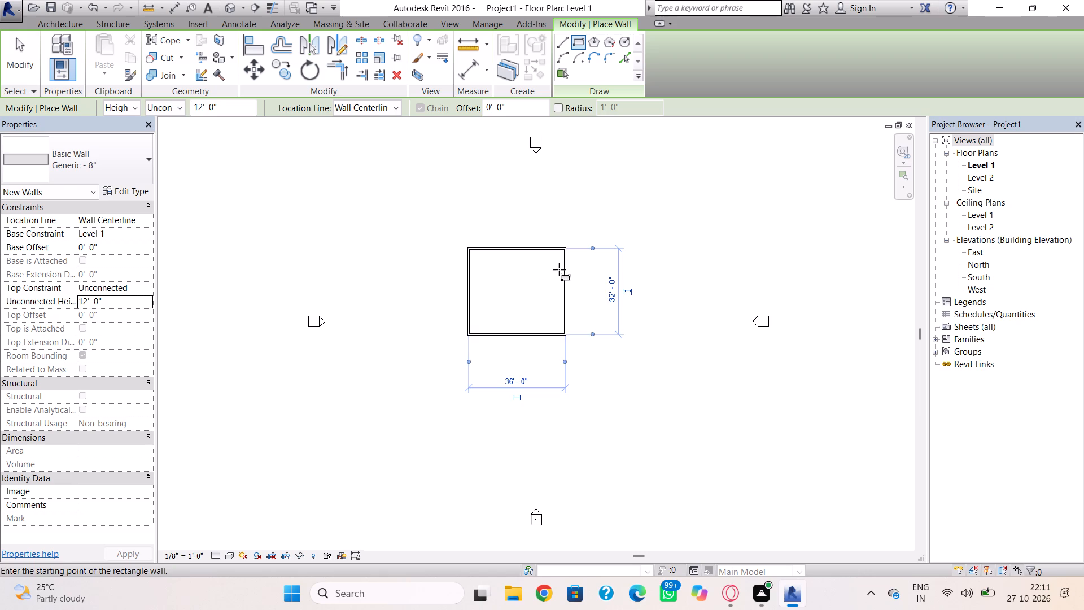
{"action": "key", "text": "Escape"}
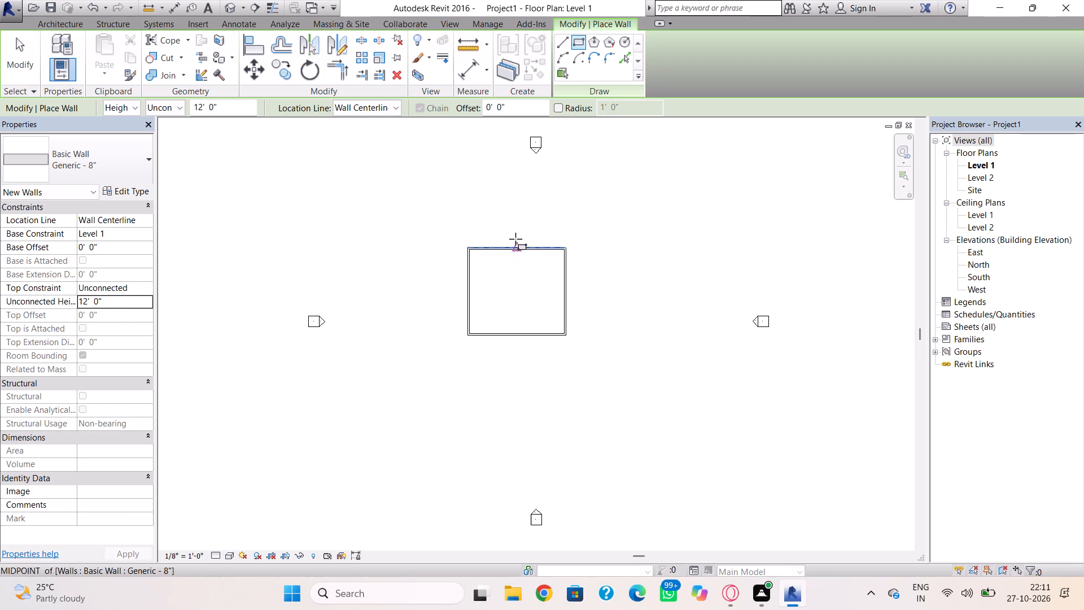
{"action": "key", "text": "Escape"}
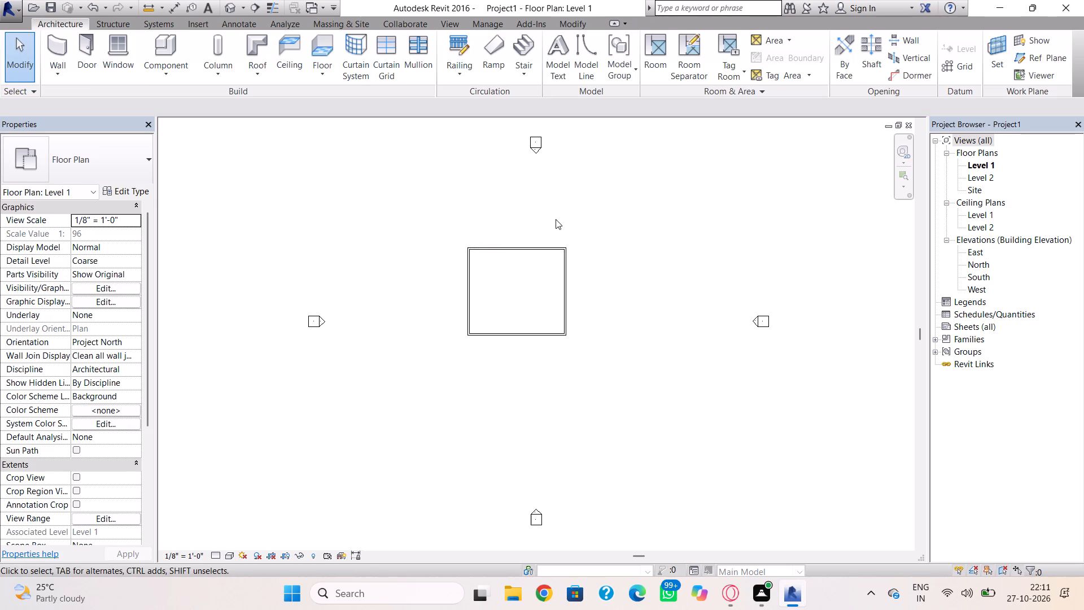
Create a rectangular Generic - 12" floor, about 48' by 48', extending beyond the walls on all sides.
{"action": "left_click", "coordinate": [328, 49]}
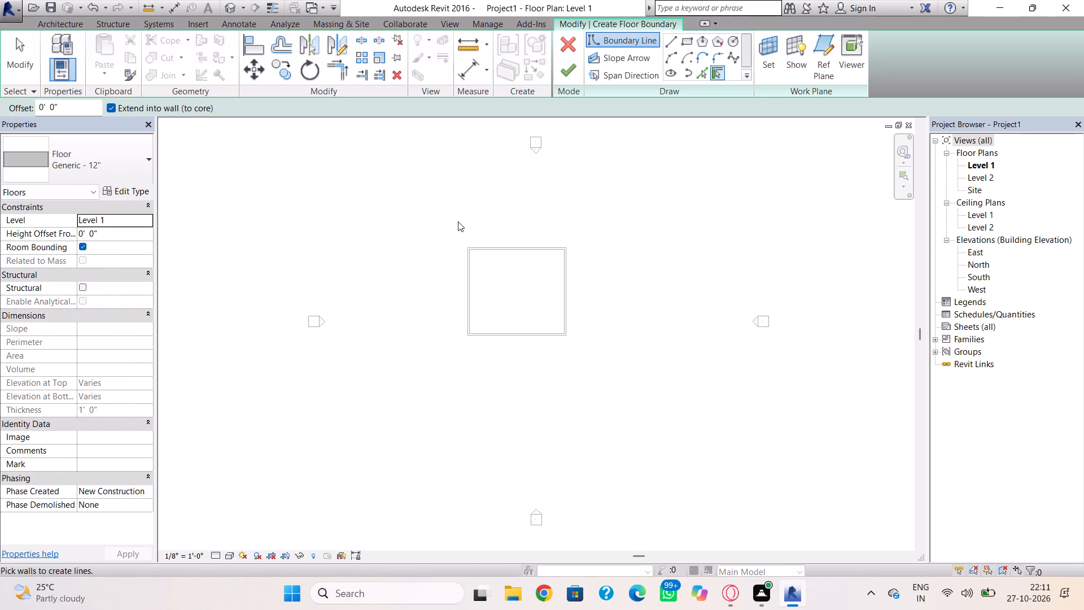
{"action": "left_click", "coordinate": [689, 41]}
{"action": "left_click", "coordinate": [453, 234]}
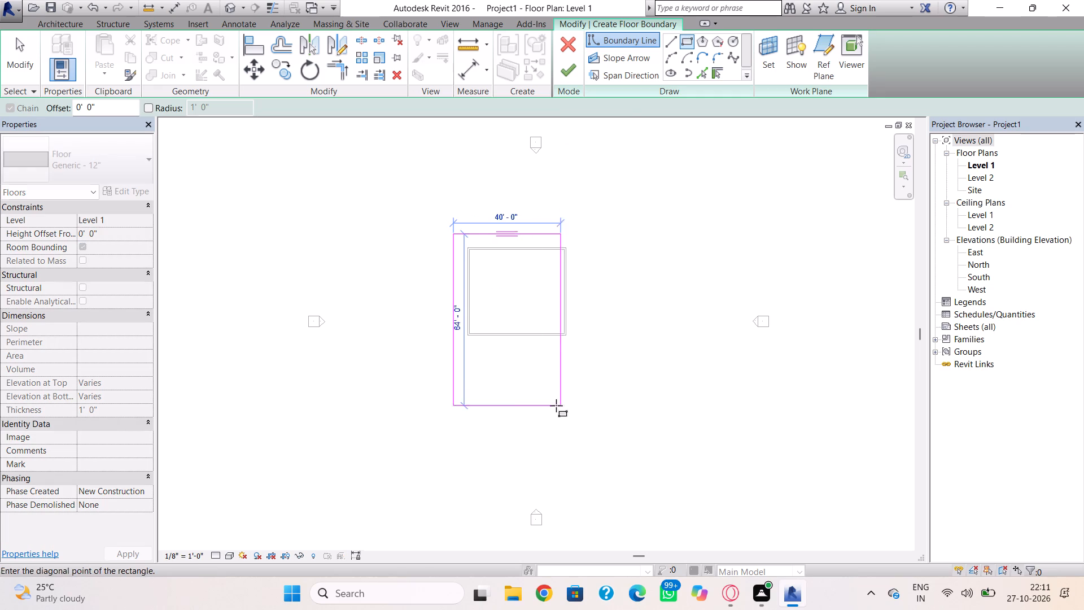
{"action": "left_click", "coordinate": [583, 367]}
{"action": "key", "text": "Escape"}
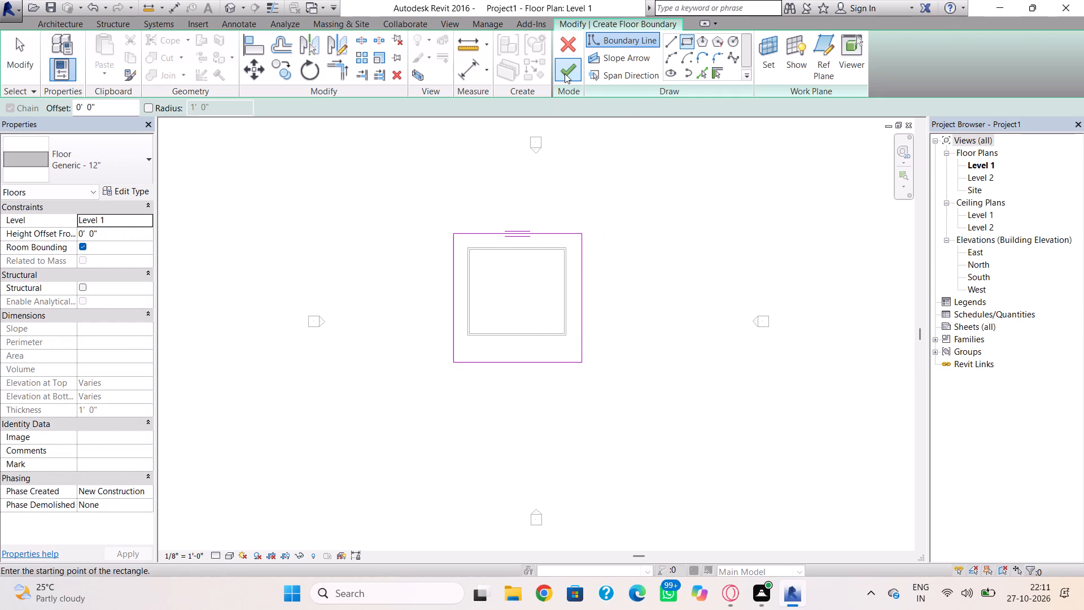
{"action": "left_click", "coordinate": [565, 73]}
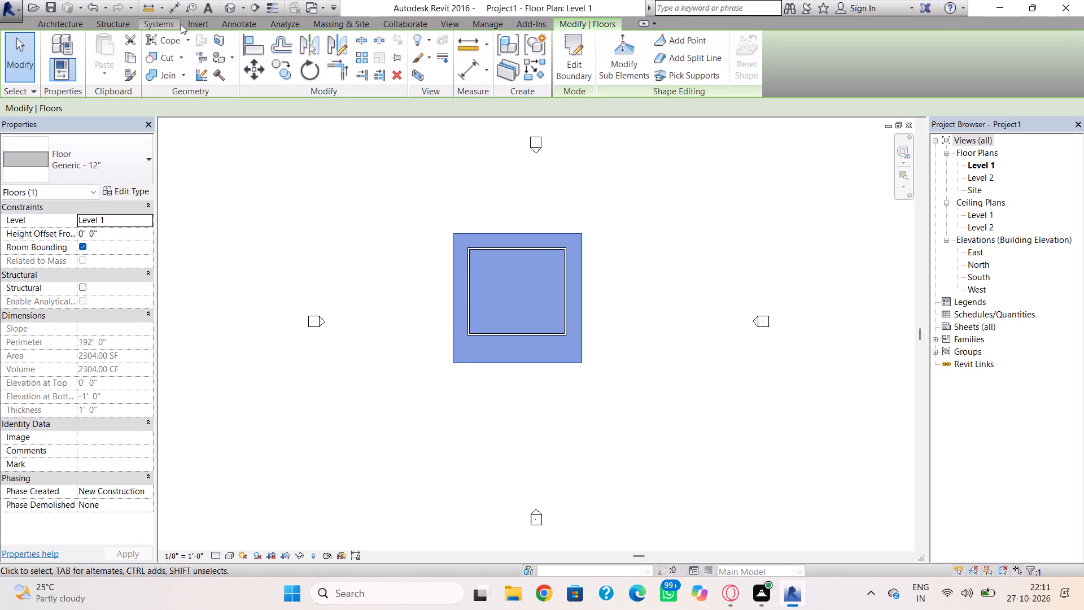
Start a footprint roof with a rectangular boundary and move its base to Level 2.
{"action": "left_click", "coordinate": [69, 29]}
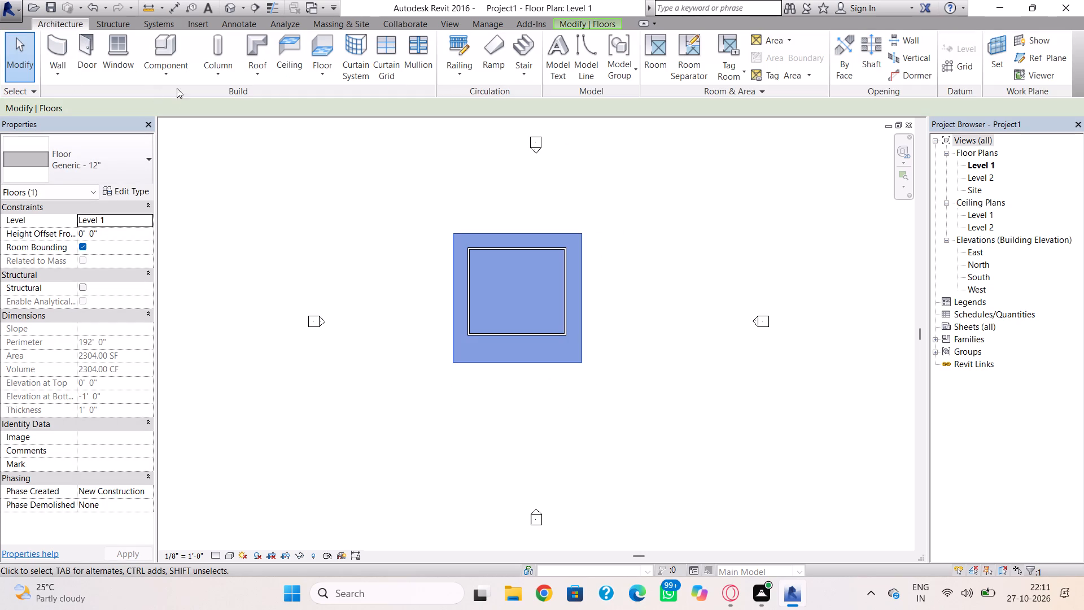
{"action": "left_click", "coordinate": [255, 40]}
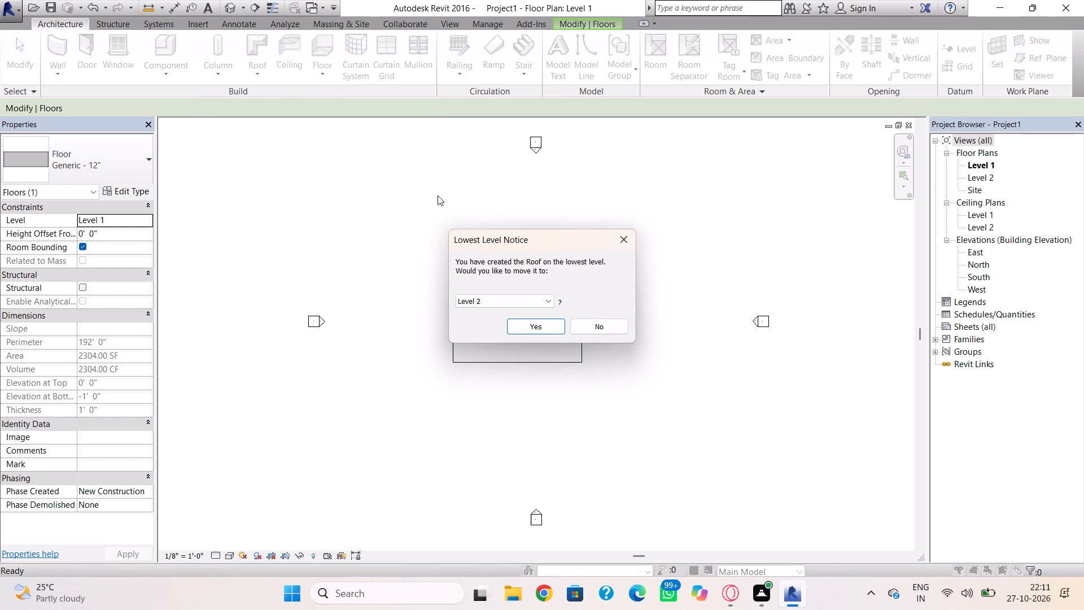
{"action": "left_click", "coordinate": [519, 323]}
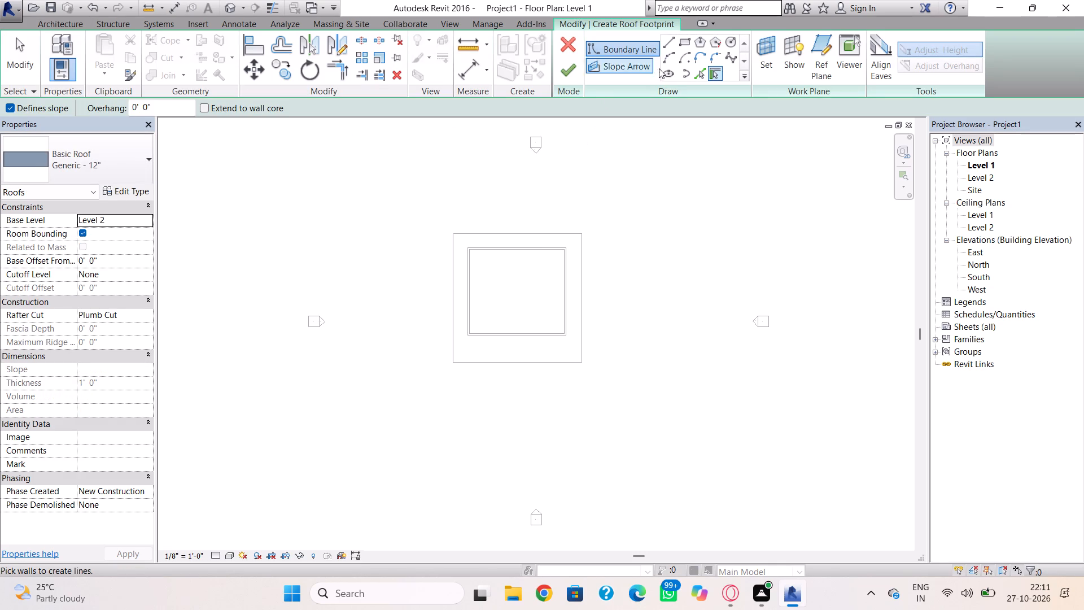
{"action": "left_click", "coordinate": [681, 41]}
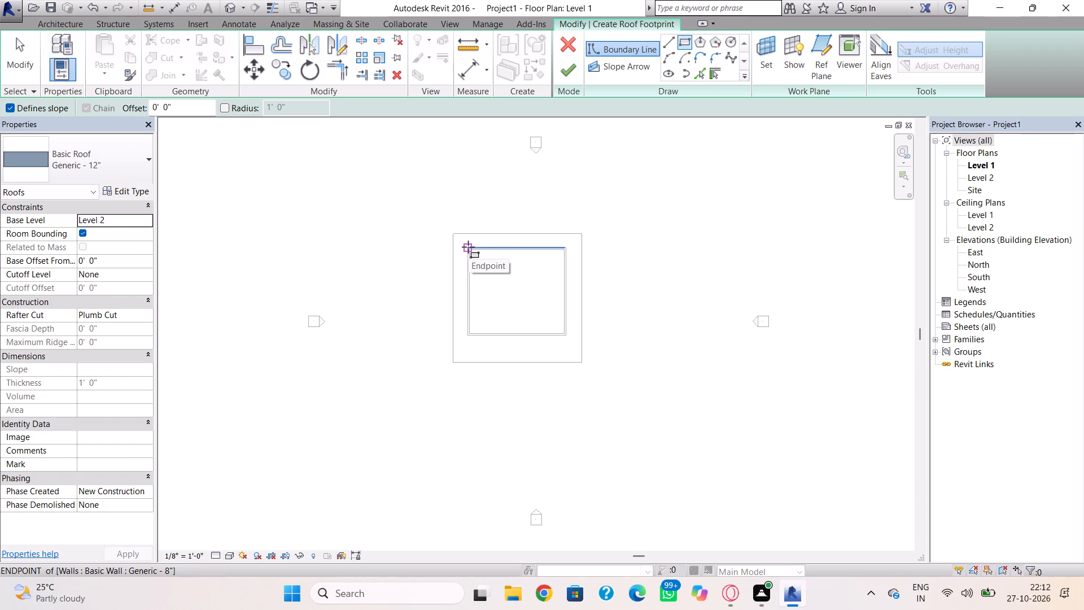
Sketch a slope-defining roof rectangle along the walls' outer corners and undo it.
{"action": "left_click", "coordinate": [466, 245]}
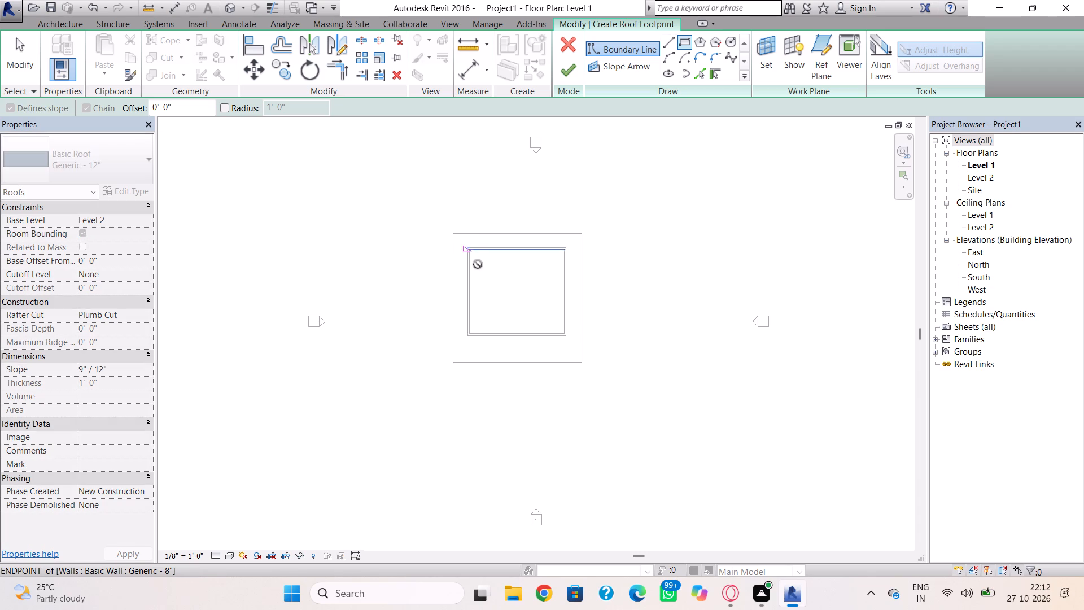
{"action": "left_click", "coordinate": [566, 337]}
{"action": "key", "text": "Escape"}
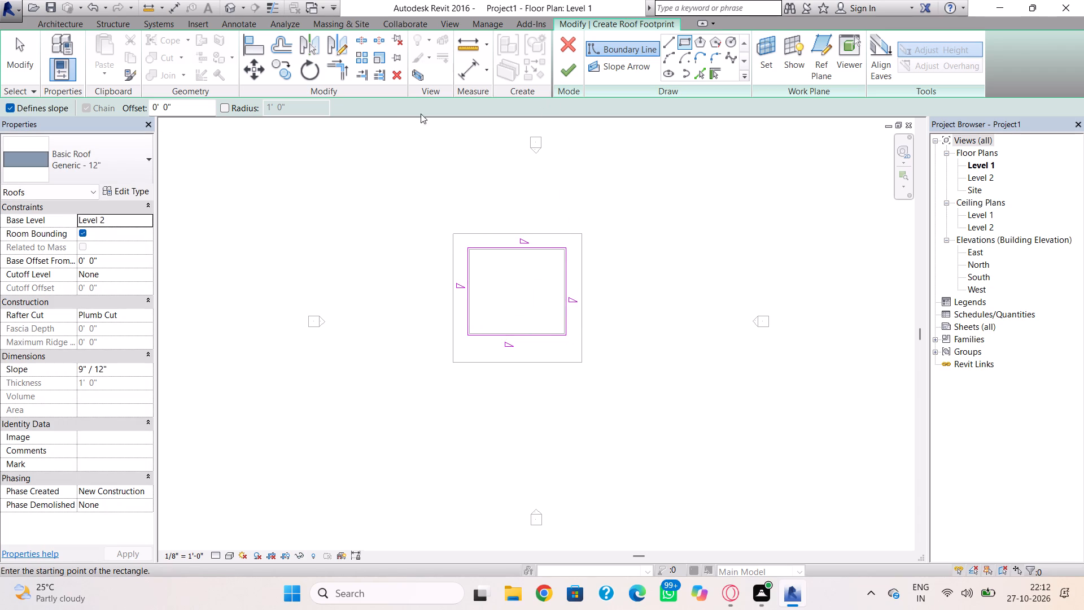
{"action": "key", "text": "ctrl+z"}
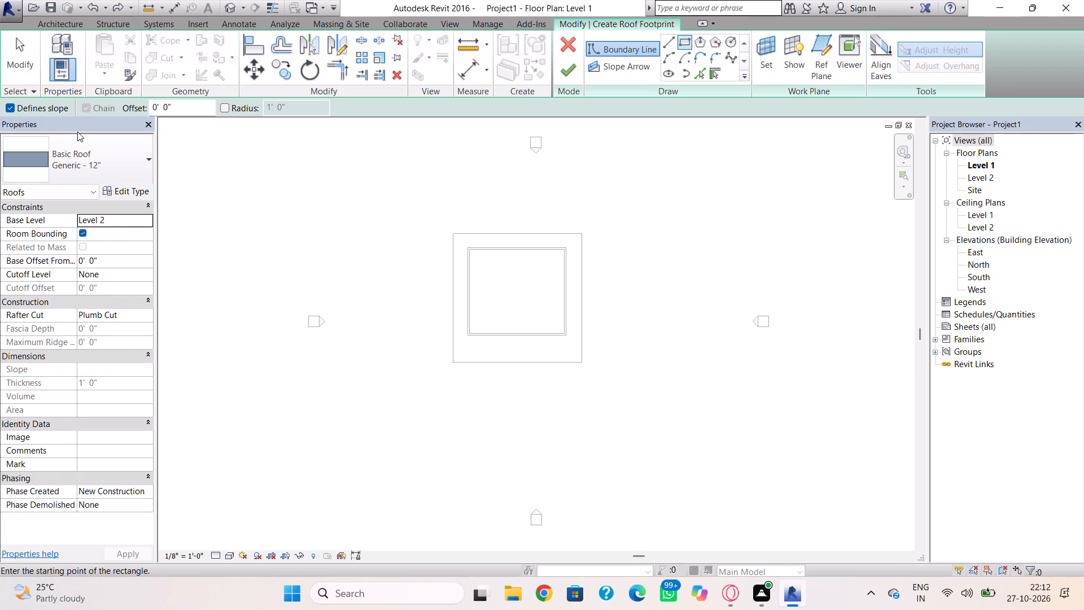
Create a flat Generic - 12" roof without defined slope, about 36'-8" by 32'-8" along the outer wall corners, and attach the walls.
{"action": "left_click", "coordinate": [13, 102]}
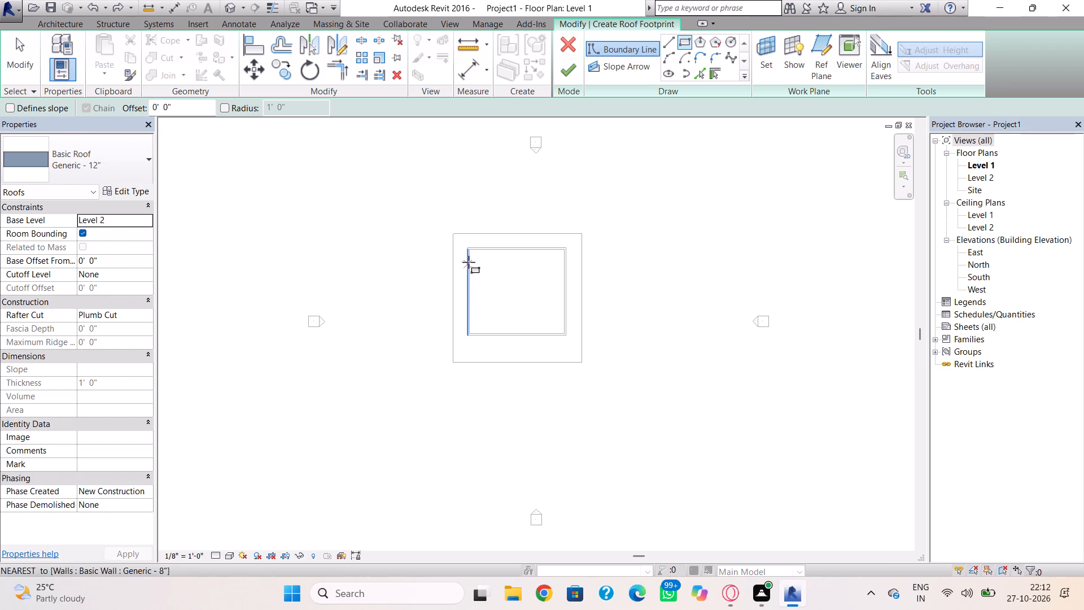
{"action": "left_click_drag", "start_coordinate": [467, 246], "coordinate": [503, 290]}
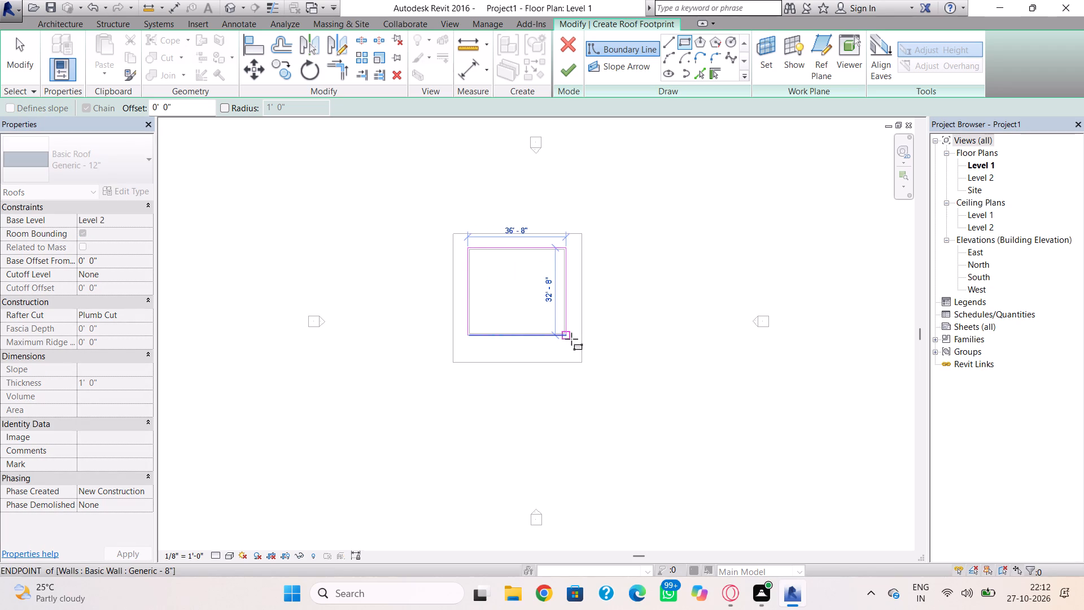
{"action": "left_click", "coordinate": [571, 339]}
{"action": "left_click", "coordinate": [572, 76]}
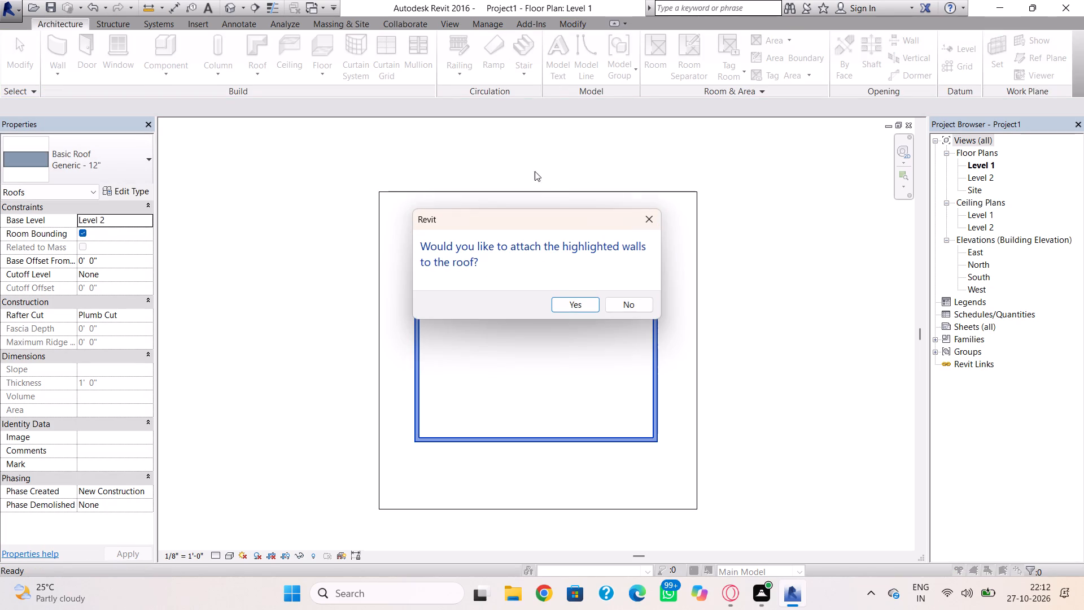
{"action": "left_click", "coordinate": [571, 300]}
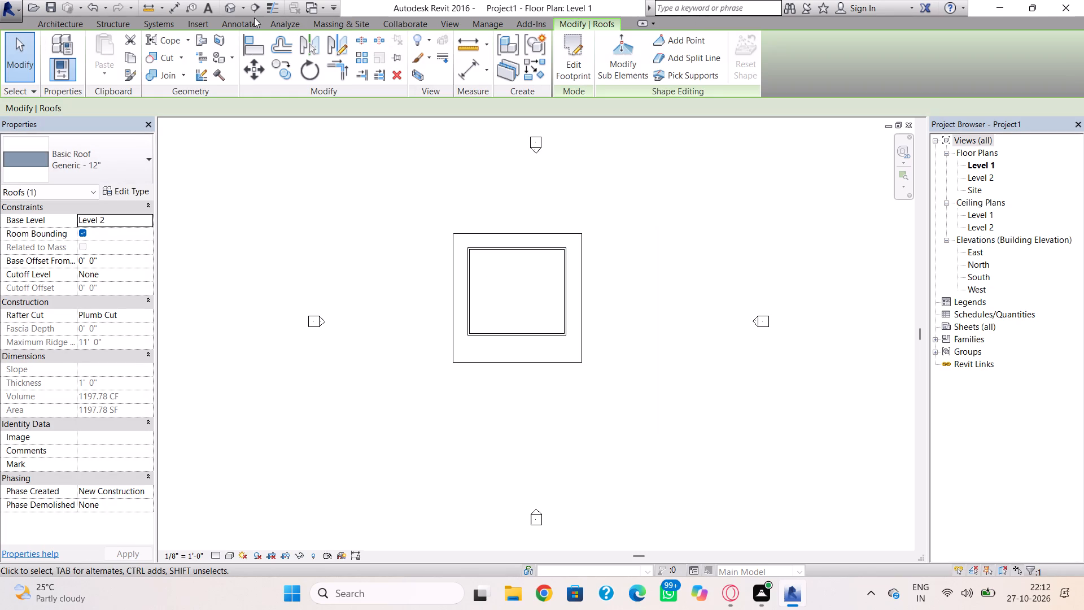
In the East elevation, set the elevation of Level 2 to 12'.
{"action": "left_click", "coordinate": [234, 10]}
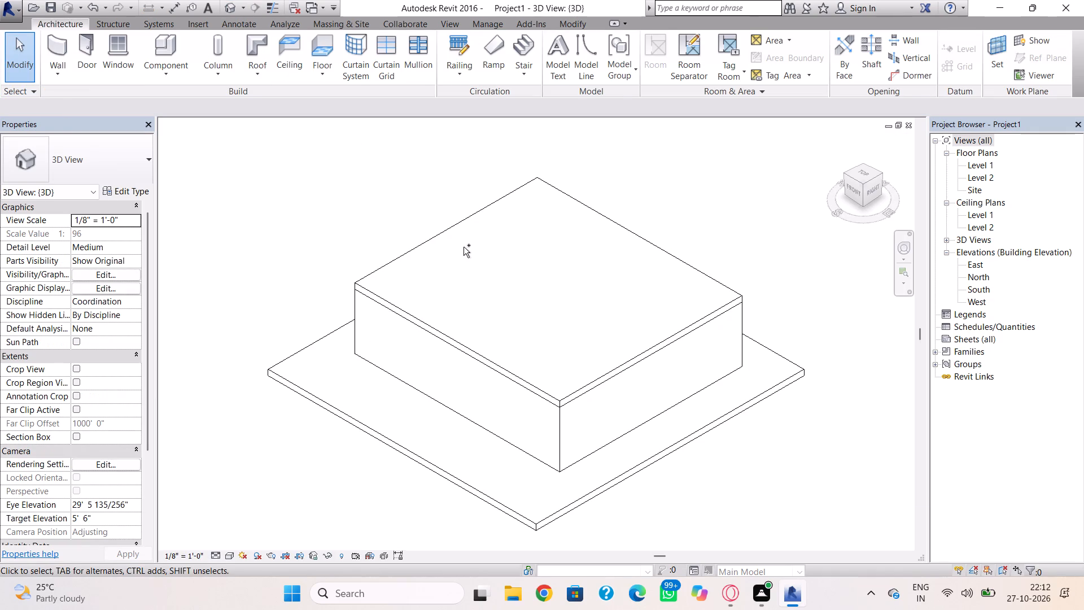
{"action": "double_click", "coordinate": [972, 162]}
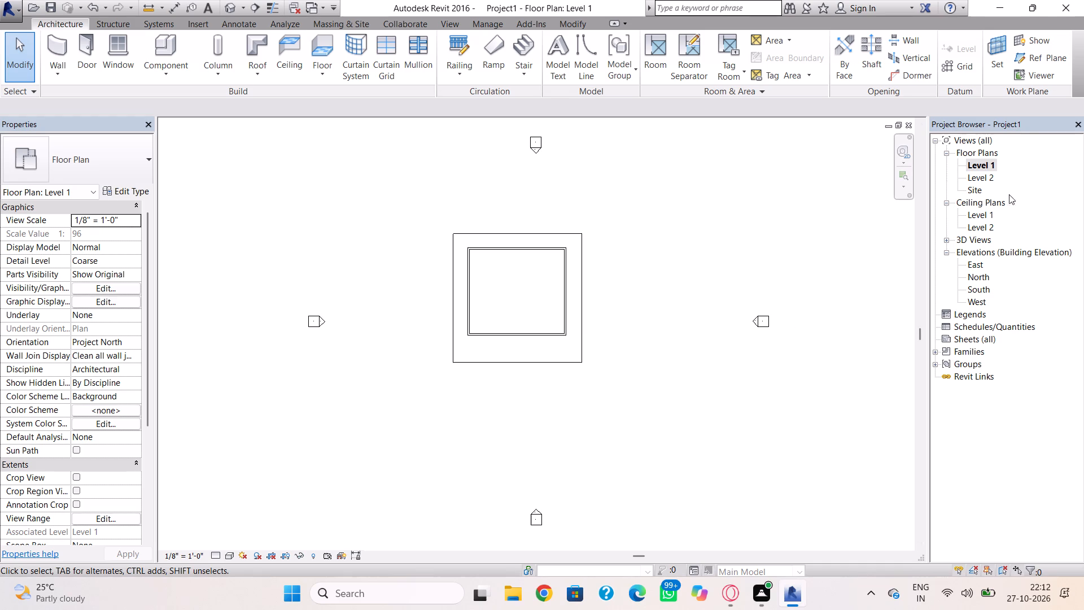
{"action": "left_click", "coordinate": [975, 264]}
{"action": "left_click", "coordinate": [975, 264]}
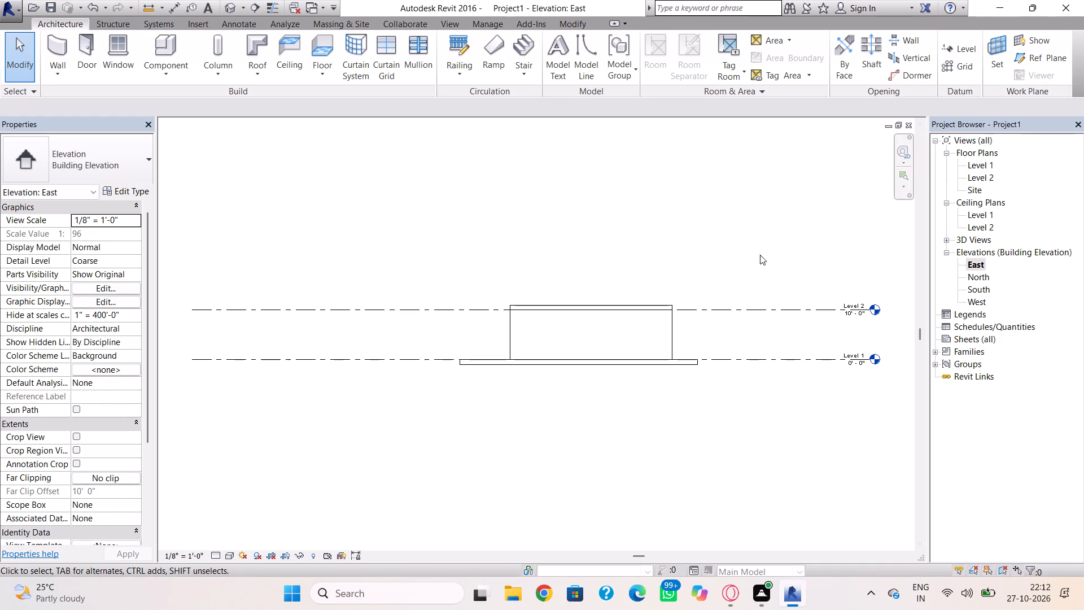
{"action": "left_click", "coordinate": [701, 311]}
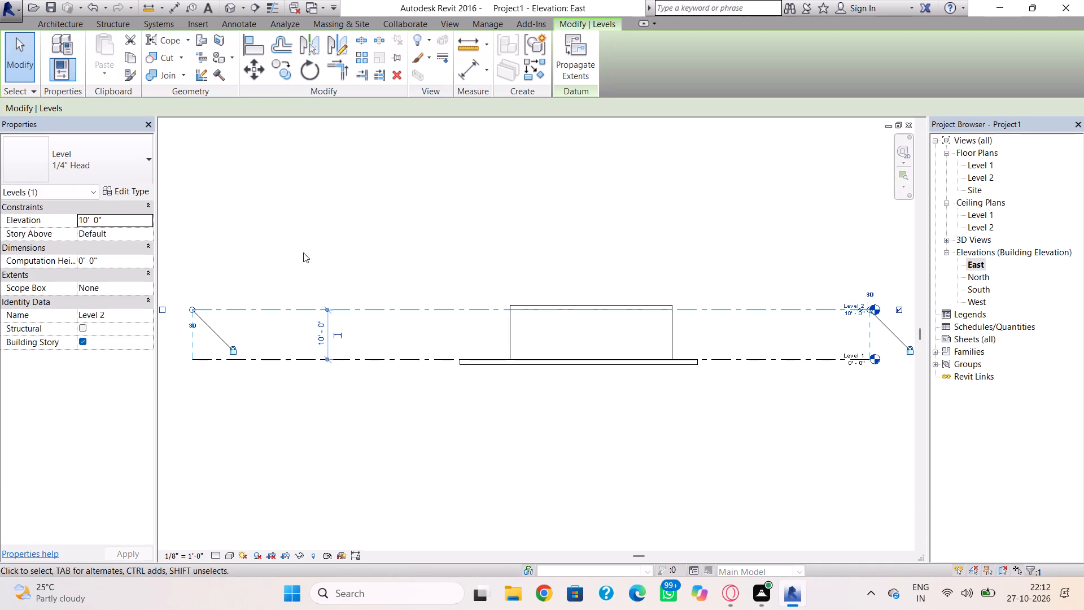
{"action": "left_click", "coordinate": [120, 226]}
{"action": "type", "text": "12'"}
{"action": "key", "text": "Return"}
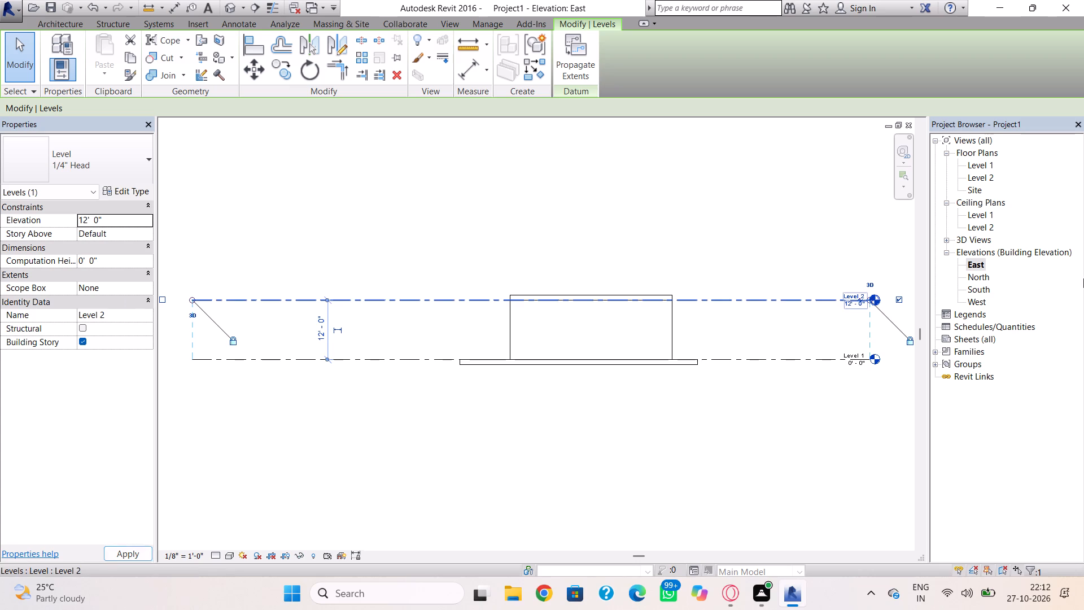
{"action": "left_click", "coordinate": [988, 161]}
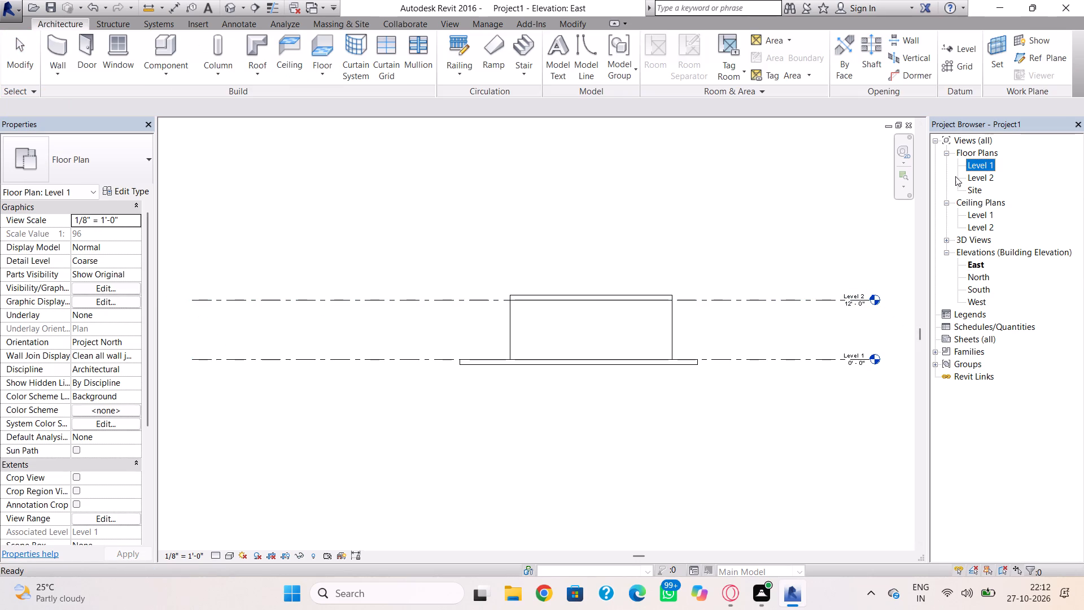
Add Levels 3, 4 and 5 above Level 2, each picked from the level below at a 12' offset.
{"action": "left_click", "coordinate": [959, 48]}
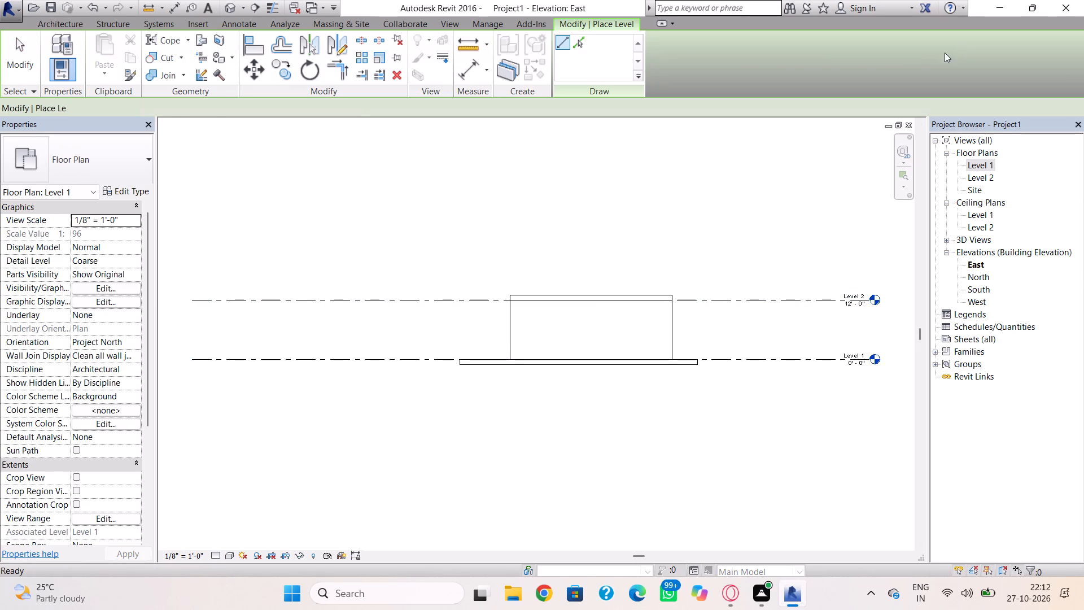
{"action": "left_click", "coordinate": [581, 43]}
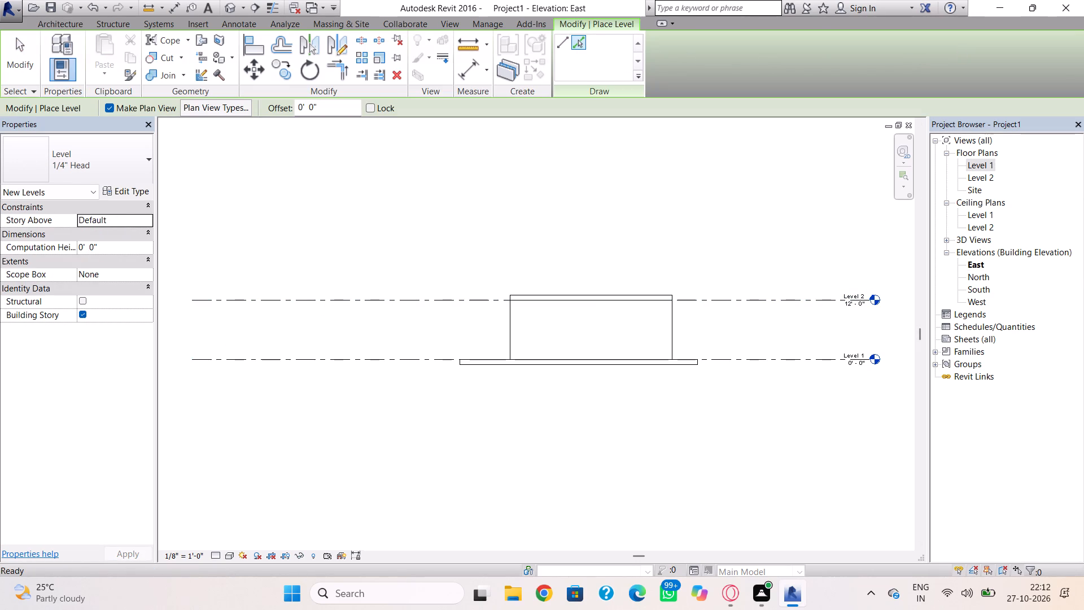
{"action": "left_click", "coordinate": [351, 110]}
{"action": "left_click_drag", "start_coordinate": [351, 110], "coordinate": [279, 124]}
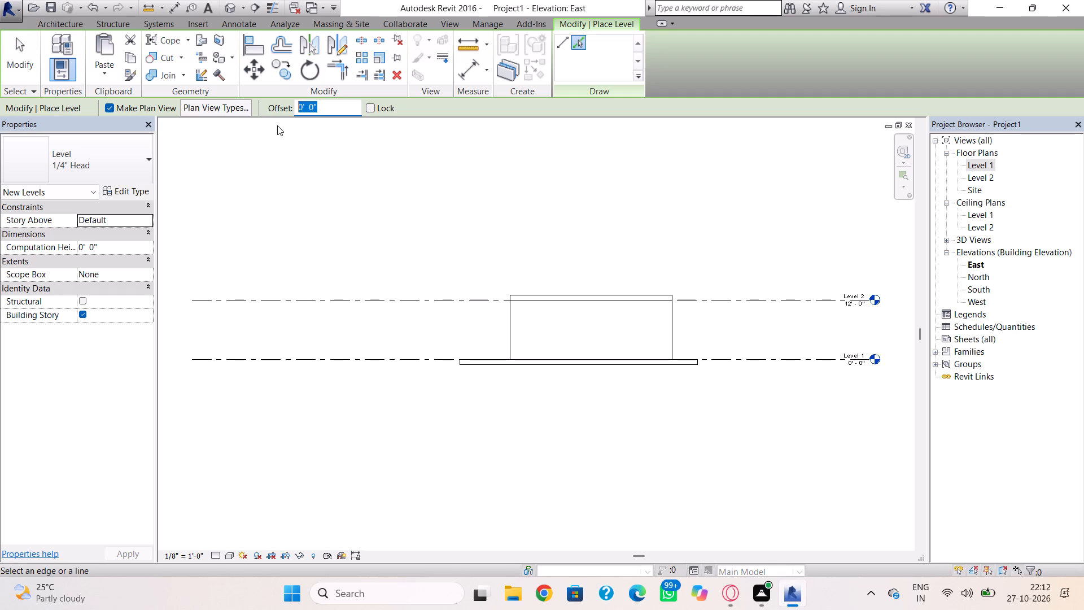
{"action": "type", "text": "12'"}
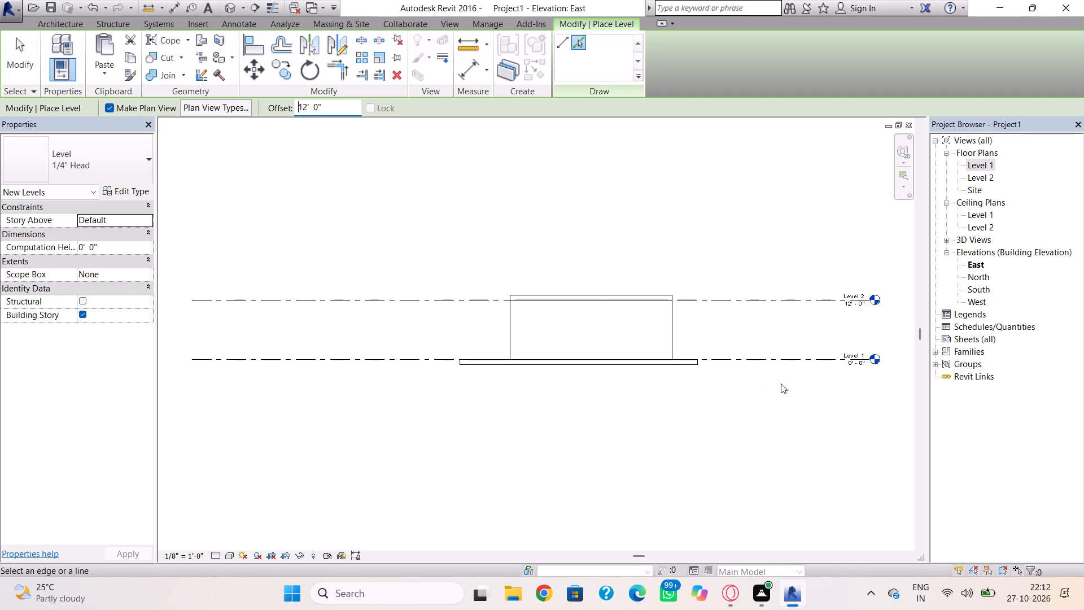
{"action": "left_click", "coordinate": [777, 299]}
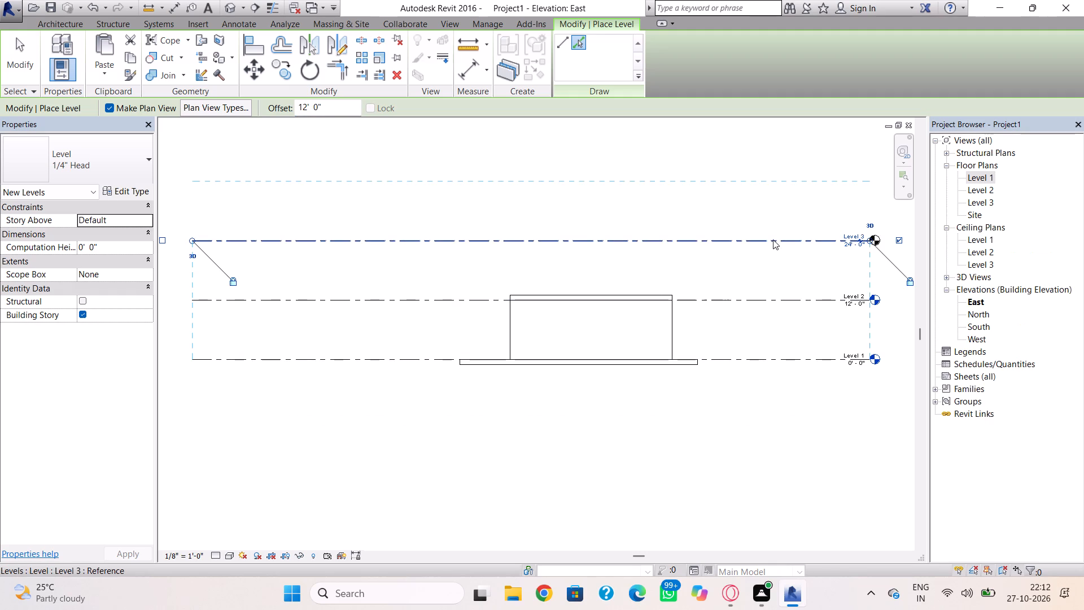
{"action": "left_click", "coordinate": [773, 239]}
{"action": "middle_click_drag", "start_coordinate": [774, 210], "coordinate": [772, 262]}
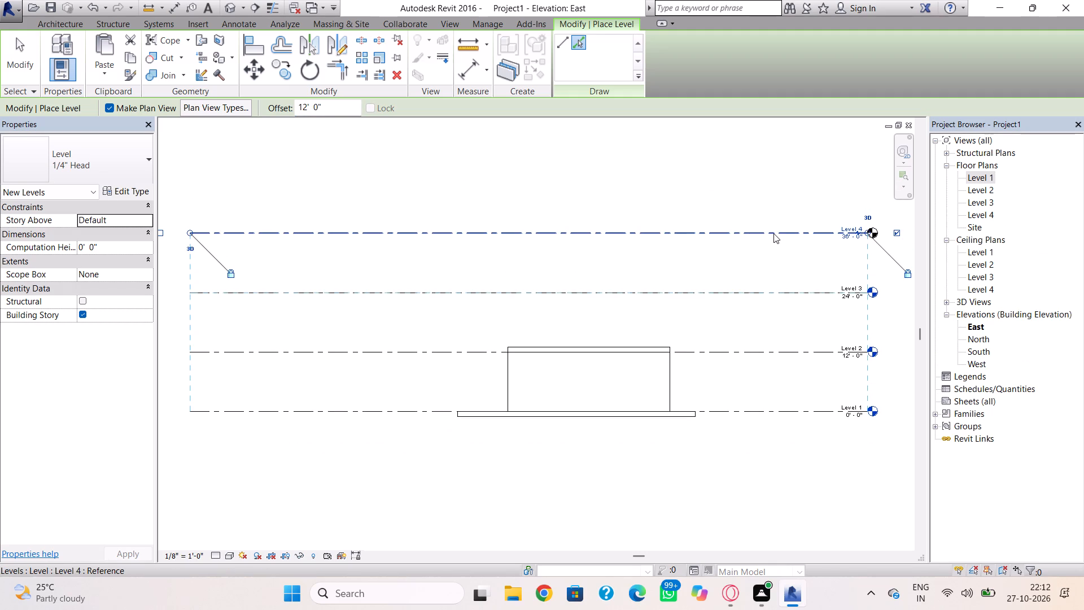
{"action": "left_click", "coordinate": [775, 229]}
{"action": "key", "text": "Escape"}
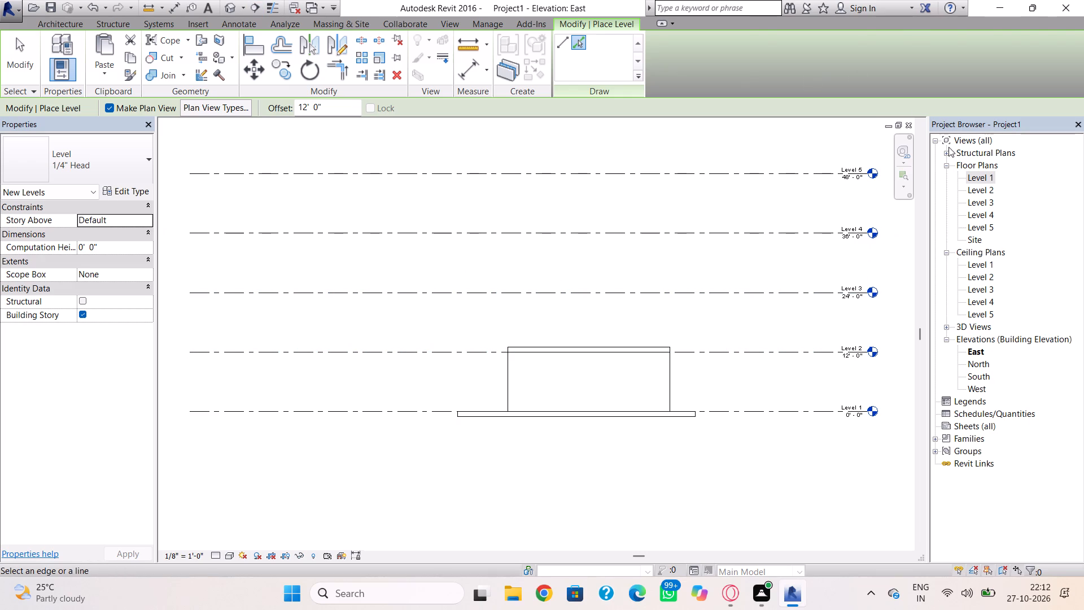
On the Level 1 plan, draw a 10' Generic - 5" wall up to Level 2, located by Finish Face: Exterior, along the front wall from its left corner.
{"action": "double_click", "coordinate": [976, 175]}
{"action": "scroll", "coordinate": [771, 281], "scroll_direction": "down", "scroll_amount": 2}
{"action": "middle_click_drag", "start_coordinate": [770, 297], "coordinate": [771, 318]}
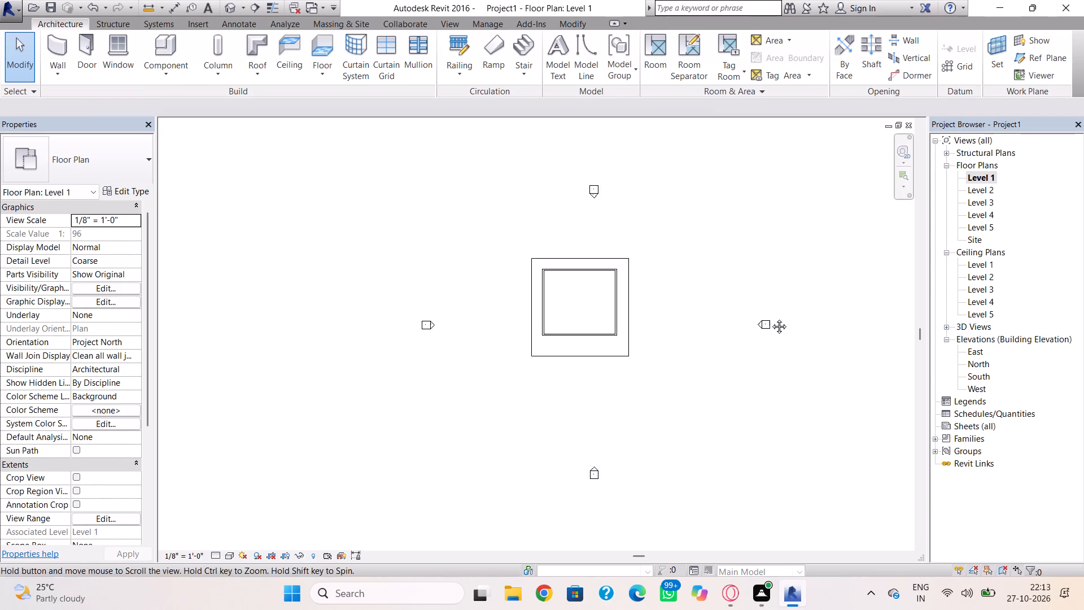
{"action": "middle_click_drag", "start_coordinate": [771, 318], "coordinate": [764, 333]}
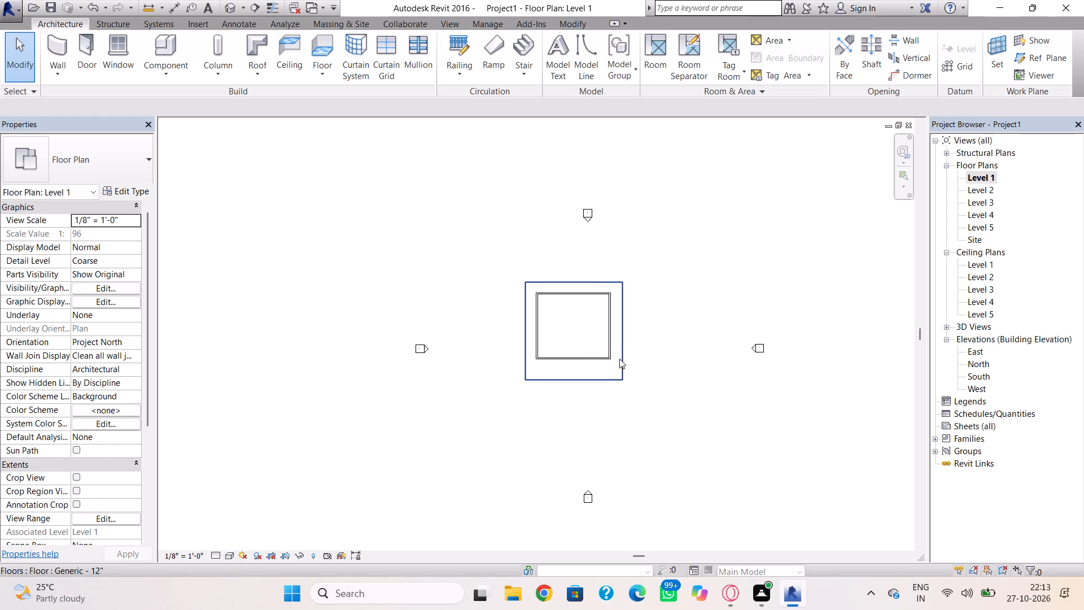
{"action": "double_click", "coordinate": [984, 179]}
{"action": "left_click", "coordinate": [58, 53]}
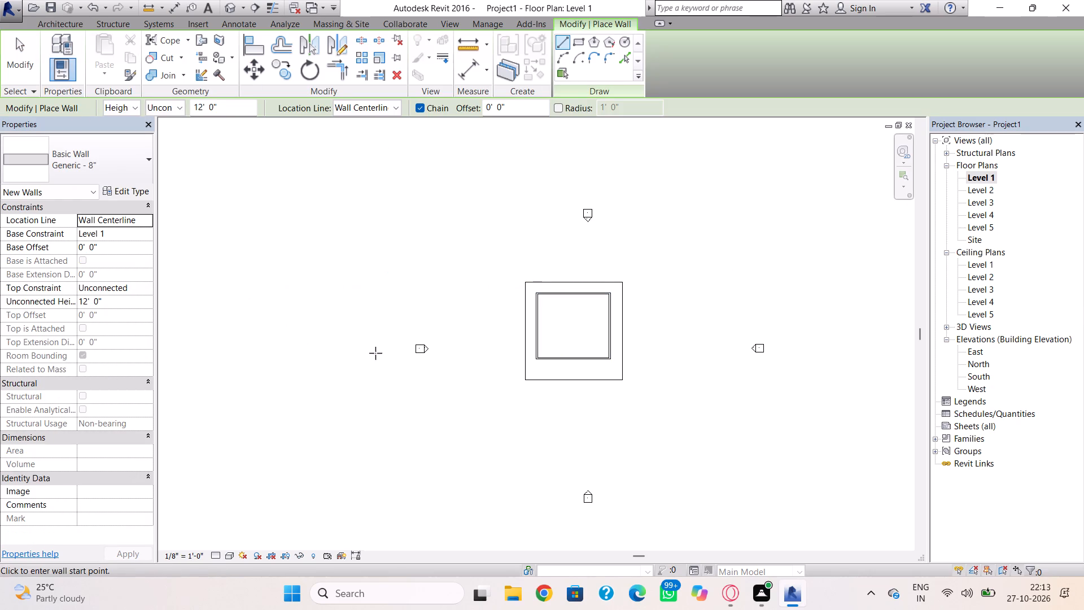
{"action": "scroll", "coordinate": [575, 361], "scroll_direction": "up", "scroll_amount": 4}
{"action": "scroll", "coordinate": [517, 354], "scroll_direction": "up", "scroll_amount": 4}
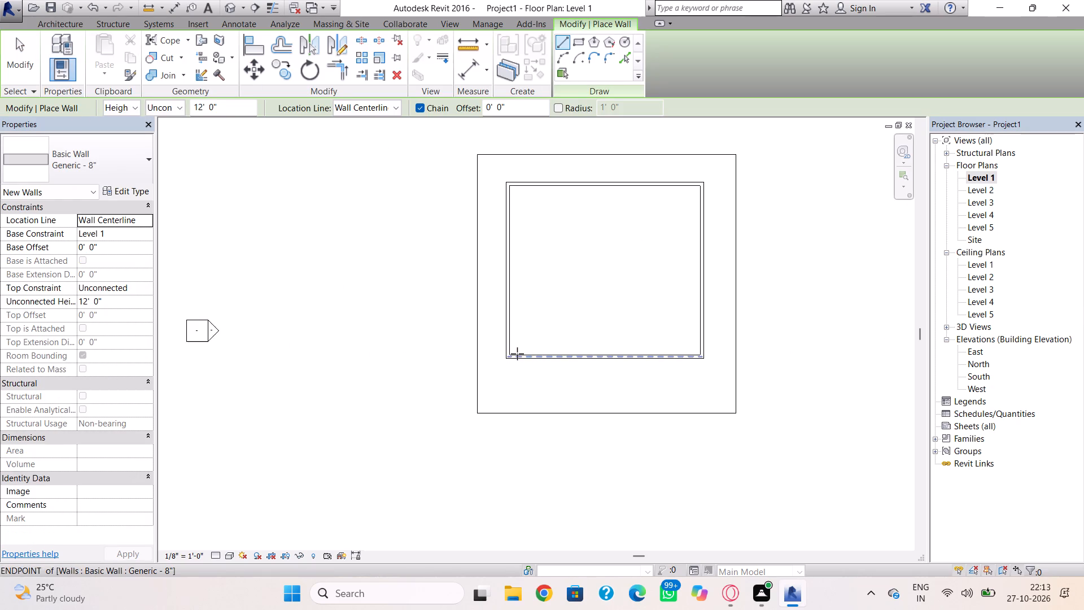
{"action": "scroll", "coordinate": [513, 355], "scroll_direction": "up", "scroll_amount": 4}
{"action": "left_click", "coordinate": [111, 167]}
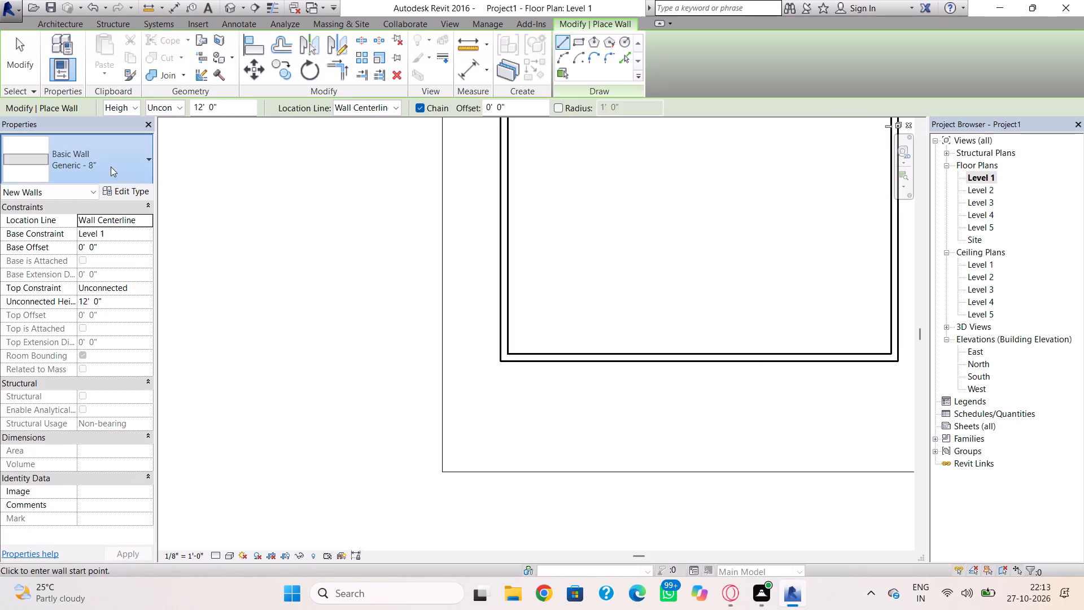
{"action": "left_click", "coordinate": [97, 450]}
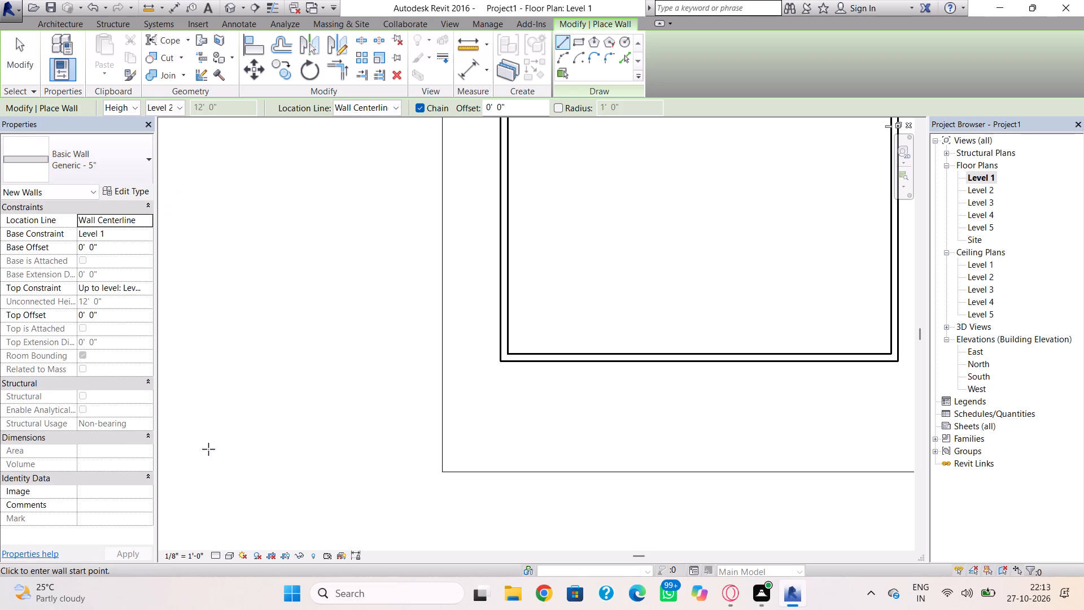
{"action": "left_click", "coordinate": [500, 361]}
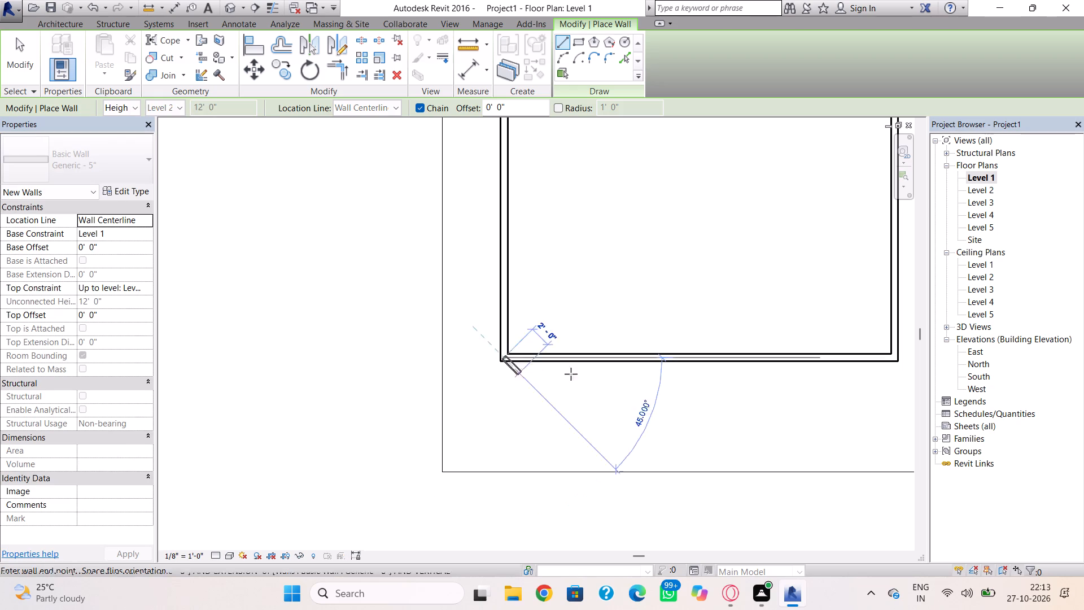
{"action": "key", "text": "Escape"}
{"action": "left_click", "coordinate": [378, 108]}
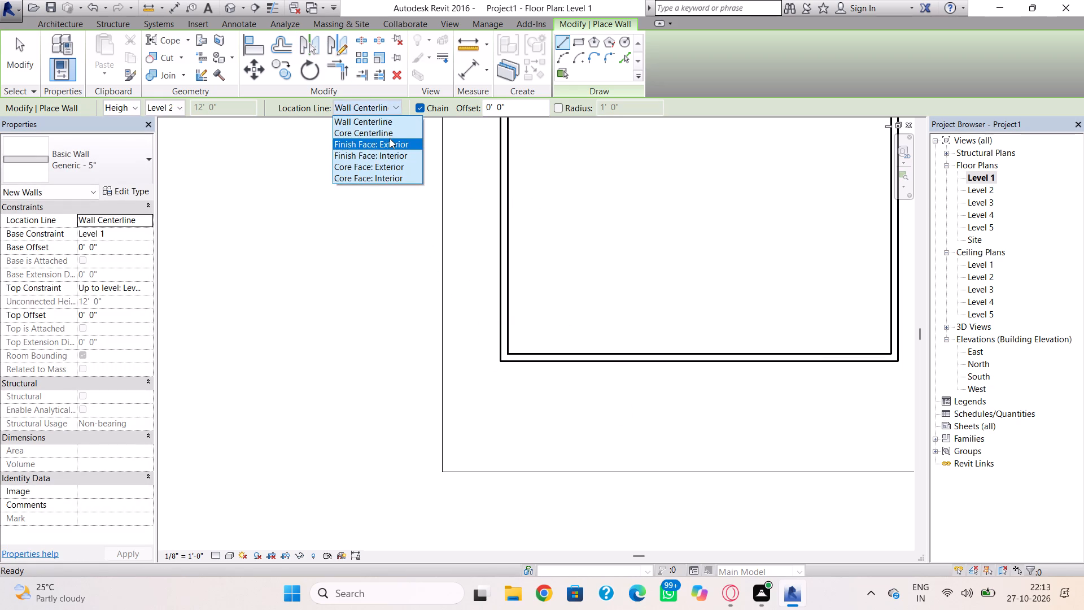
{"action": "left_click", "coordinate": [390, 138]}
{"action": "left_click", "coordinate": [503, 362]}
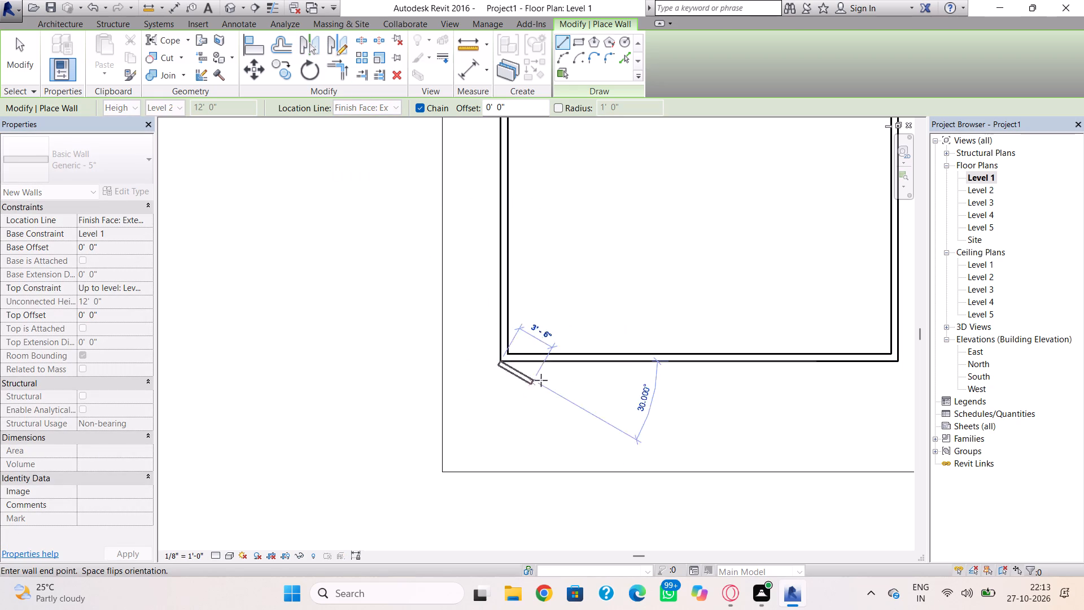
{"action": "left_click", "coordinate": [610, 363]}
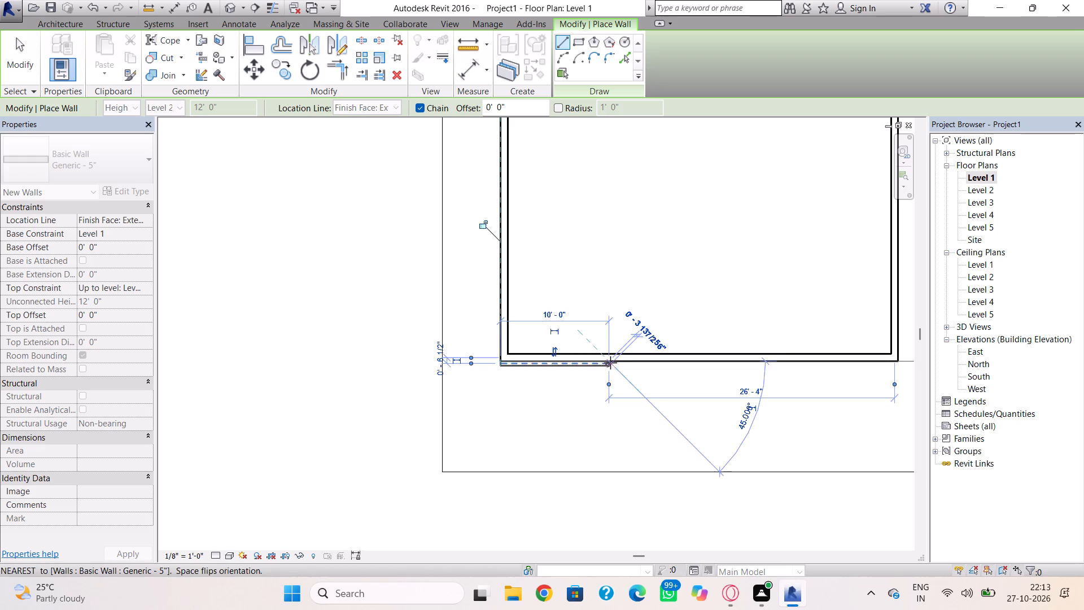
{"action": "key", "text": "Escape"}
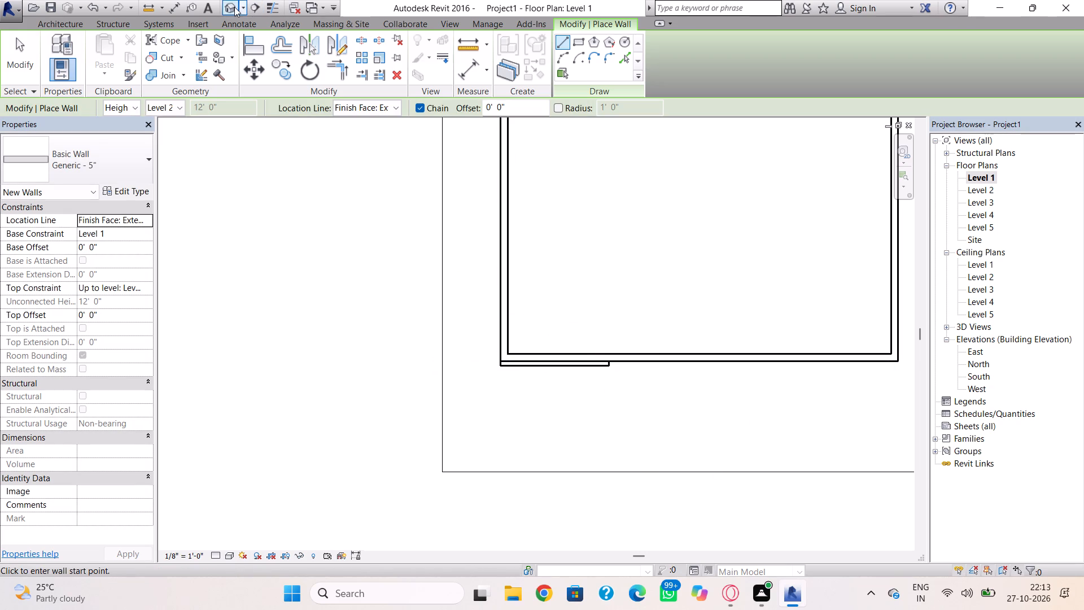
Open the 3D view and set its visual style to shaded.
{"action": "left_click", "coordinate": [234, 7]}
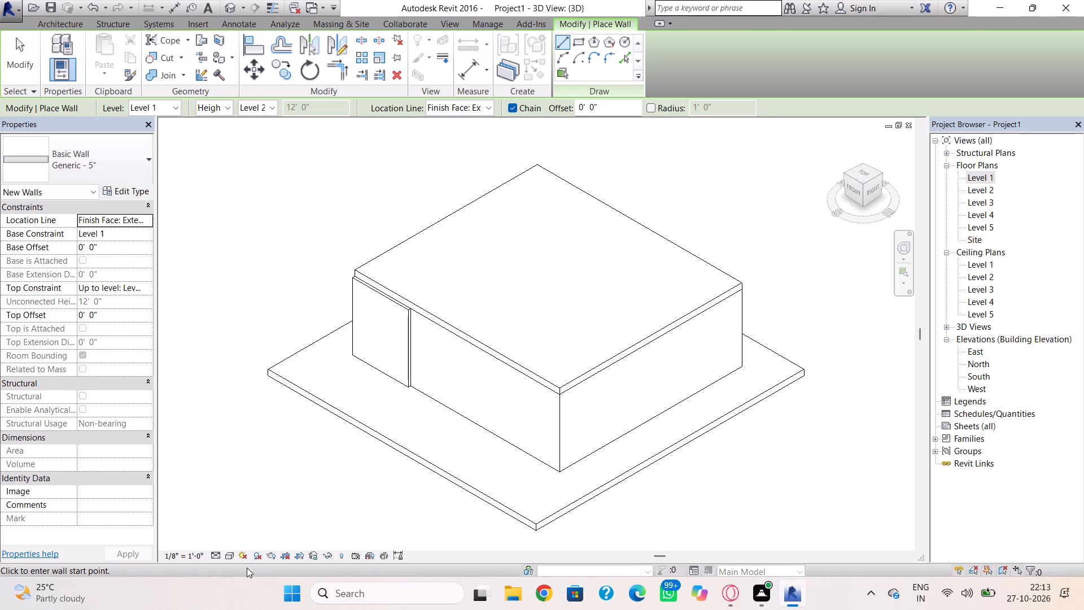
{"action": "left_click", "coordinate": [230, 561]}
{"action": "left_click", "coordinate": [257, 531]}
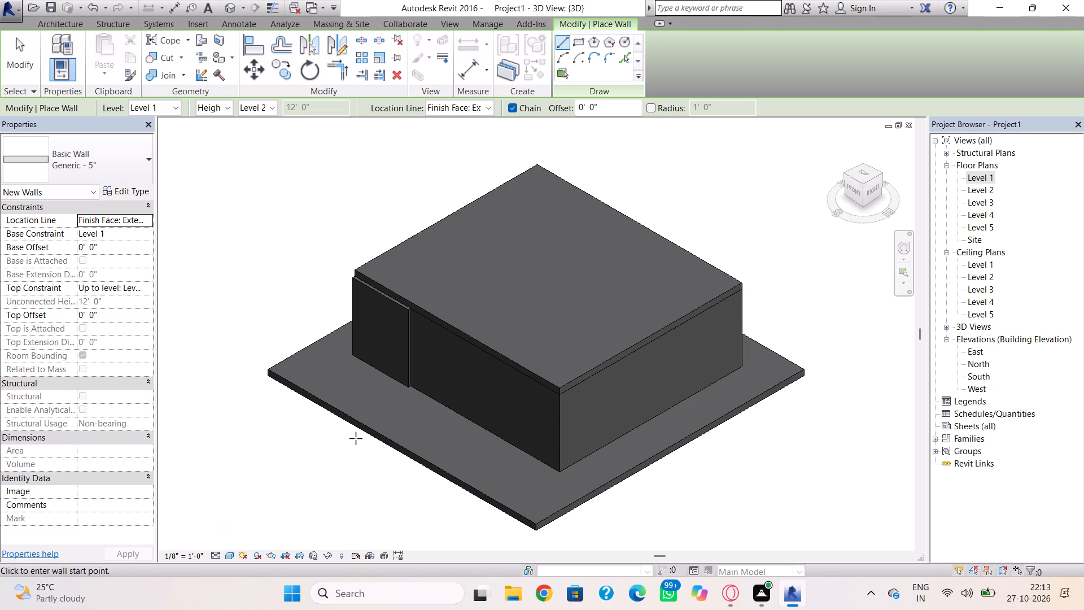
Stretch the top of the 10' Generic - 5" front wall upward to a height of about 55'-6".
{"action": "right_click_drag", "start_coordinate": [356, 438], "coordinate": [501, 382], "text": "shift"}
{"action": "right_click", "coordinate": [501, 382], "text": "shift"}
{"action": "key", "text": "Escape"}
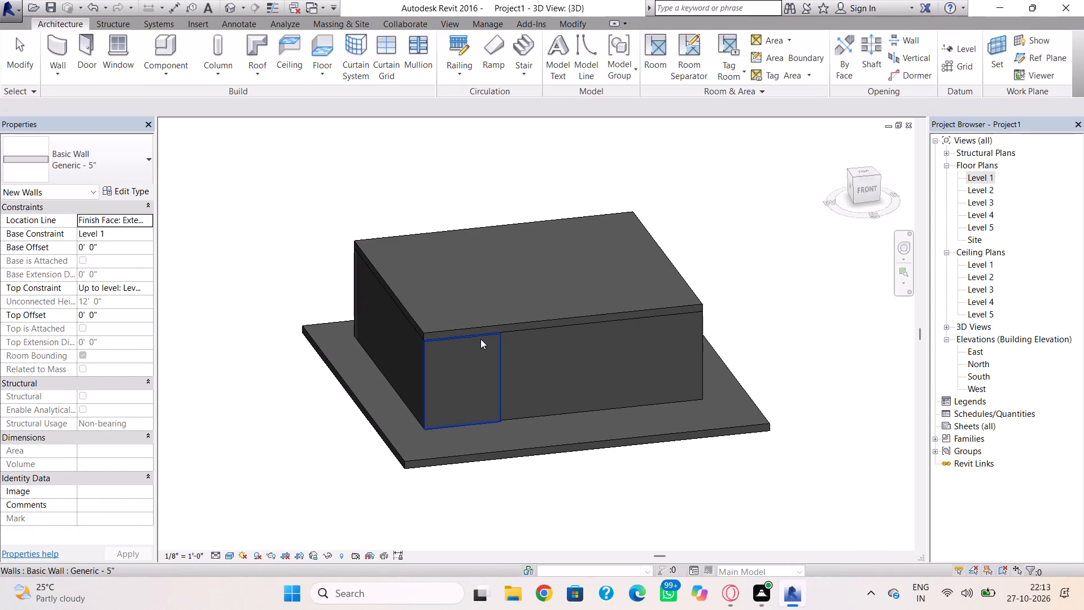
{"action": "left_click", "coordinate": [480, 339]}
{"action": "left_click_drag", "start_coordinate": [463, 333], "coordinate": [456, 219]}
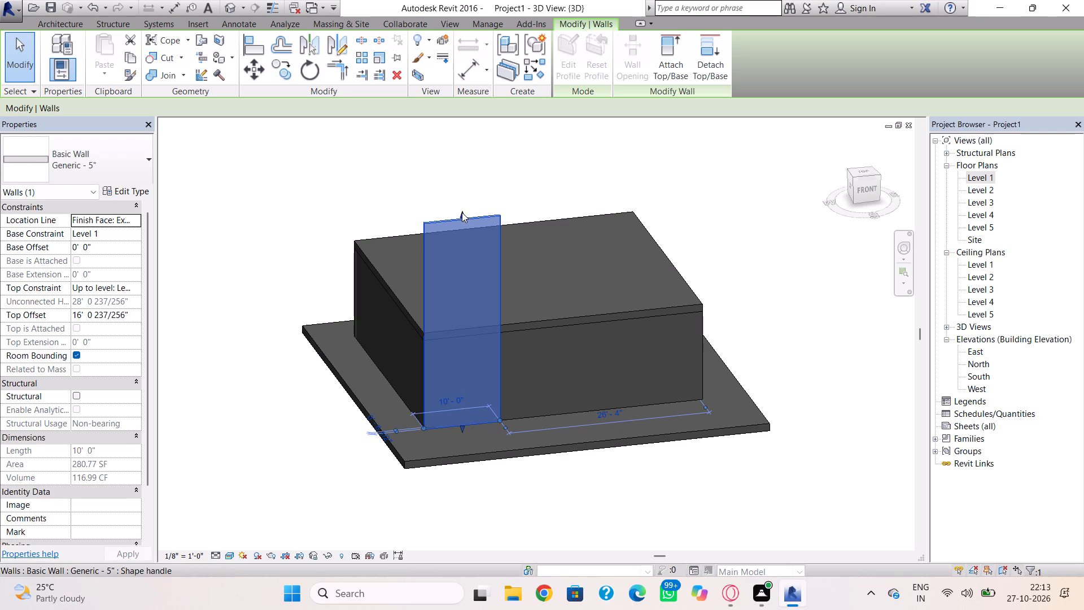
{"action": "left_click_drag", "start_coordinate": [462, 212], "coordinate": [478, 131]}
{"action": "middle_click_drag", "start_coordinate": [492, 299], "coordinate": [483, 436]}
{"action": "scroll", "coordinate": [492, 304], "scroll_direction": "down", "scroll_amount": 1}
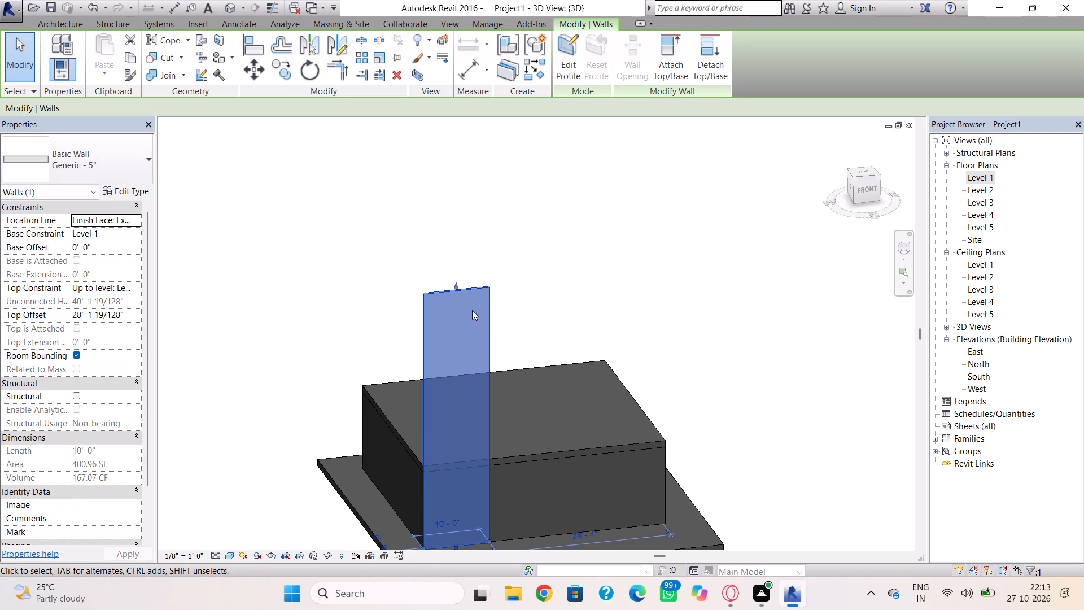
{"action": "left_click_drag", "start_coordinate": [457, 285], "coordinate": [454, 192]}
{"action": "left_click", "coordinate": [569, 237]}
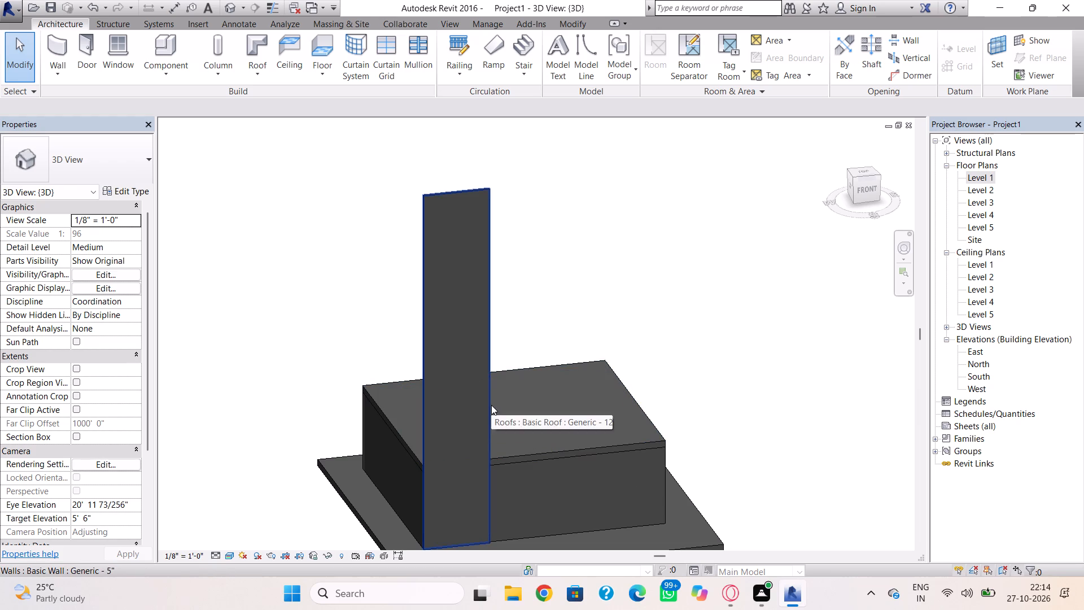
Delete the 36' Generic - 8" front wall behind the tall wall.
{"action": "right_click_drag", "start_coordinate": [531, 406], "coordinate": [659, 426], "text": "shift"}
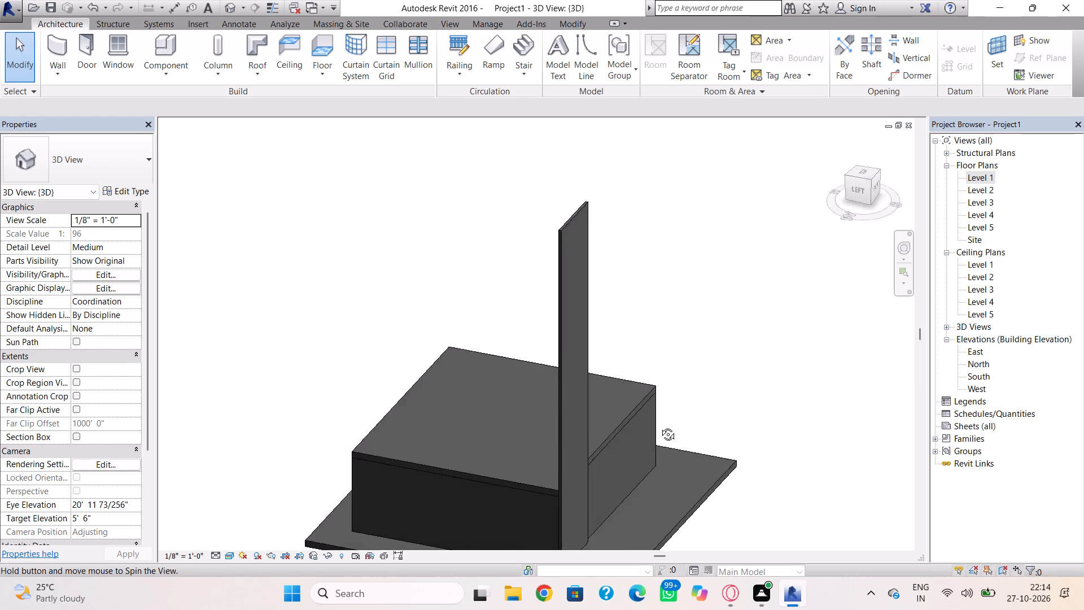
{"action": "right_click_drag", "start_coordinate": [659, 426], "coordinate": [610, 443], "text": "shift"}
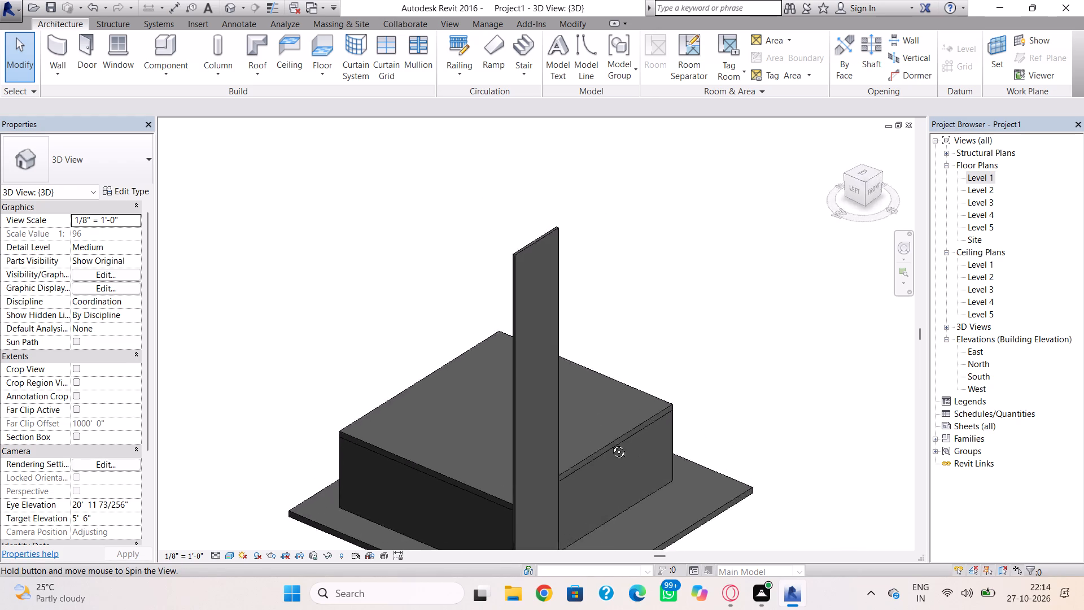
{"action": "right_click_drag", "start_coordinate": [610, 443], "coordinate": [482, 439], "text": "shift"}
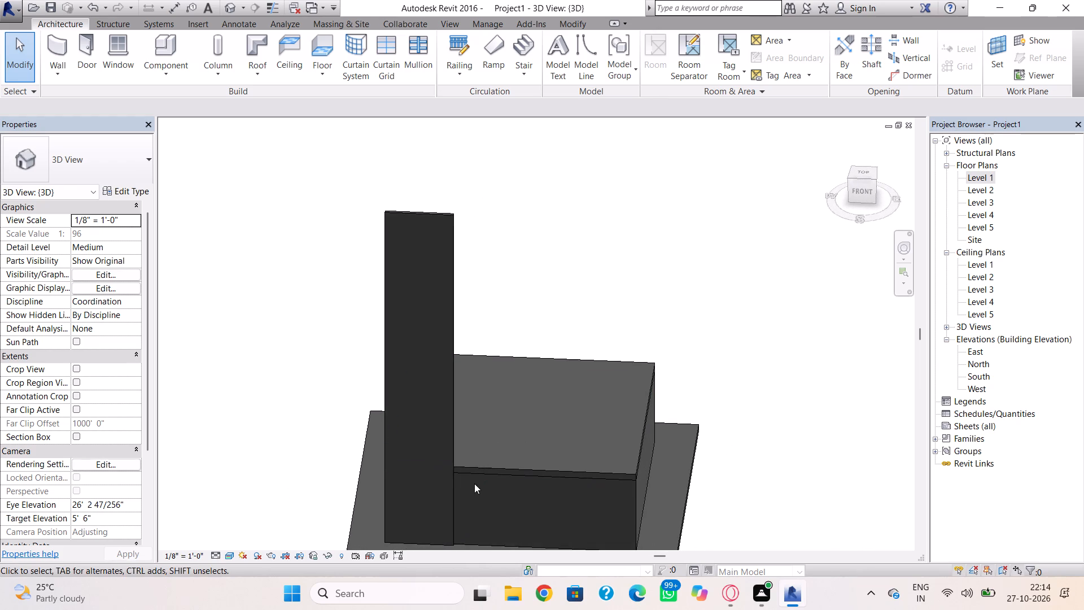
{"action": "left_click", "coordinate": [482, 478]}
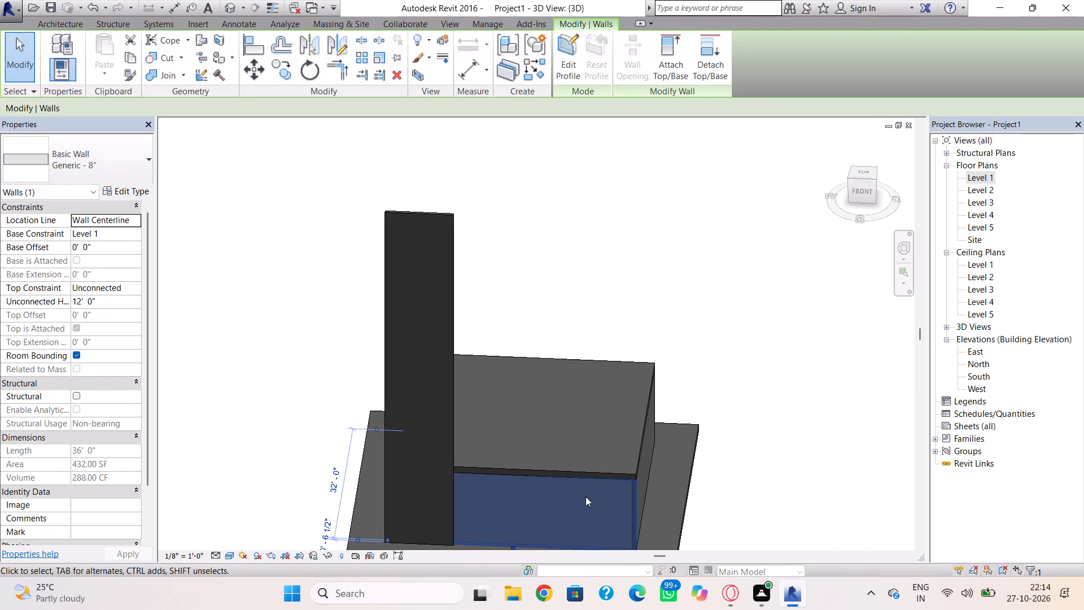
{"action": "key", "text": "Delete"}
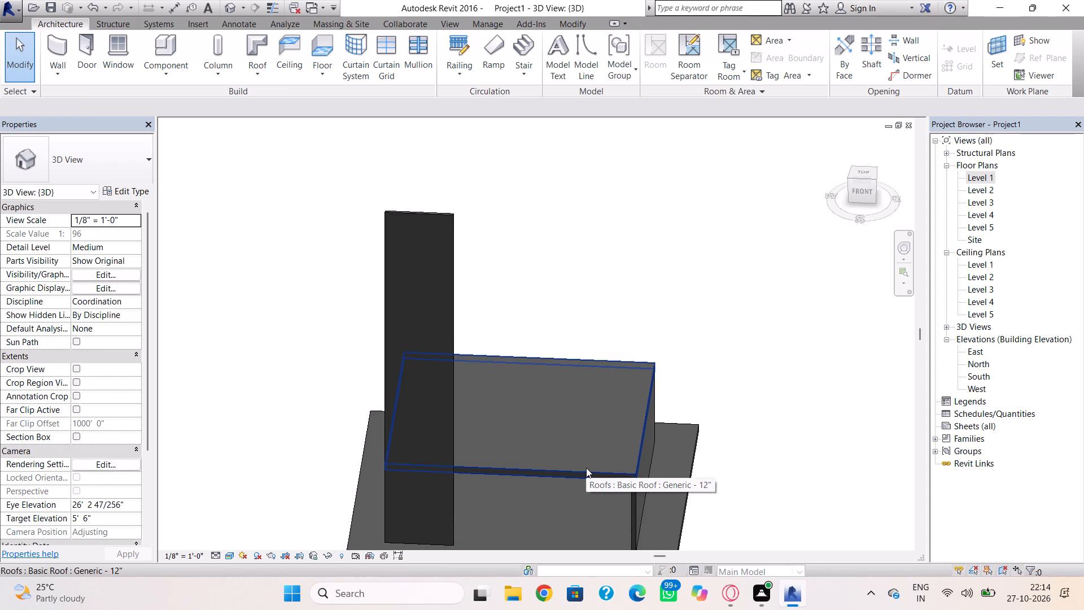
Open the Generic - 12" roof's footprint sketch for editing and show it on the Level 1 plan.
{"action": "right_click_drag", "start_coordinate": [550, 486], "coordinate": [762, 478], "text": "shift"}
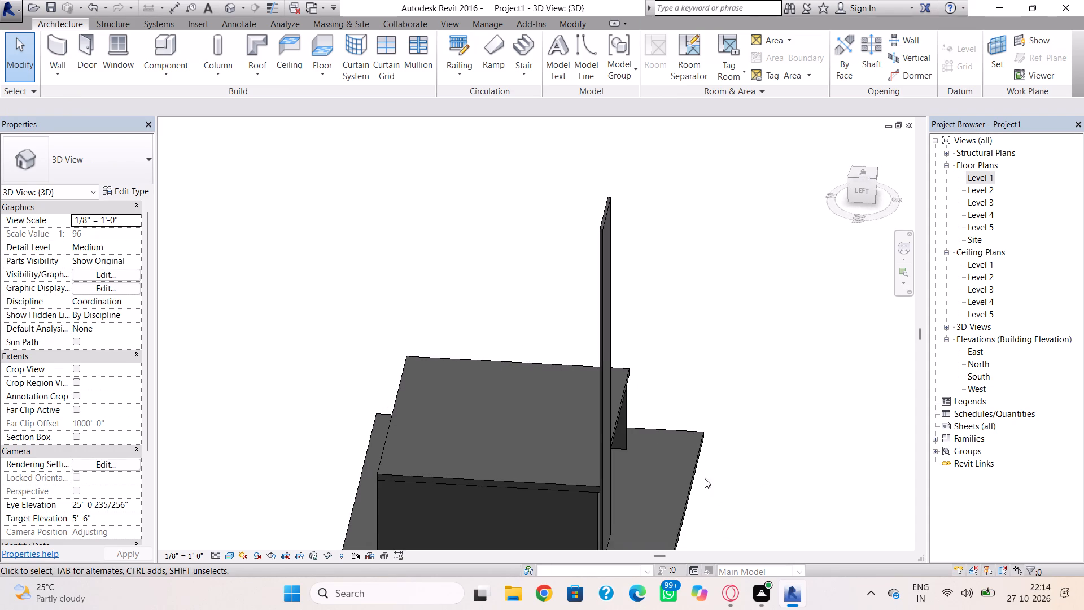
{"action": "left_click", "coordinate": [605, 497]}
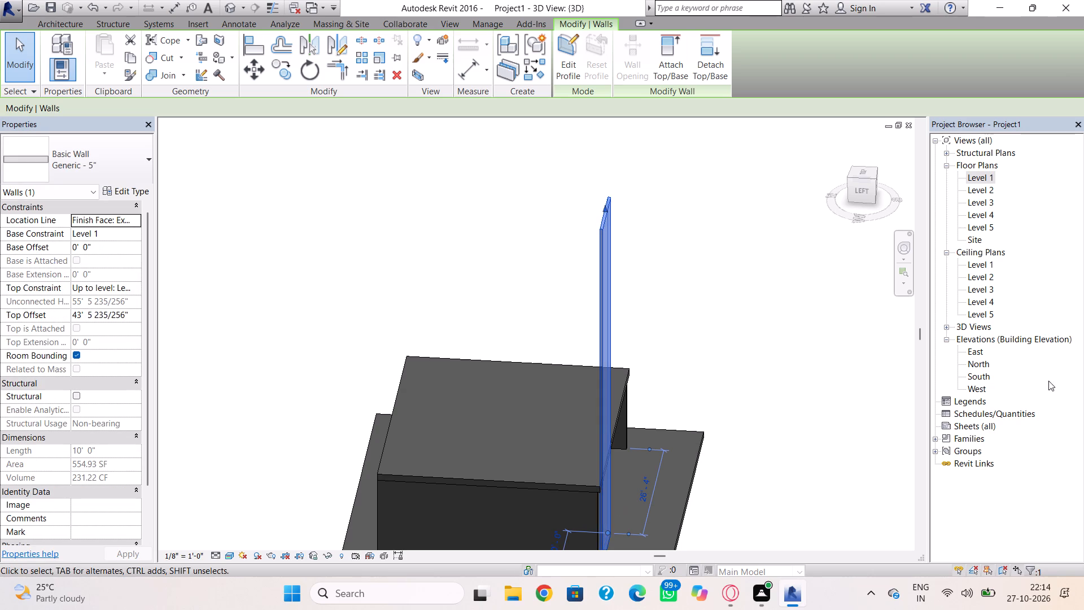
{"action": "left_click", "coordinate": [556, 477]}
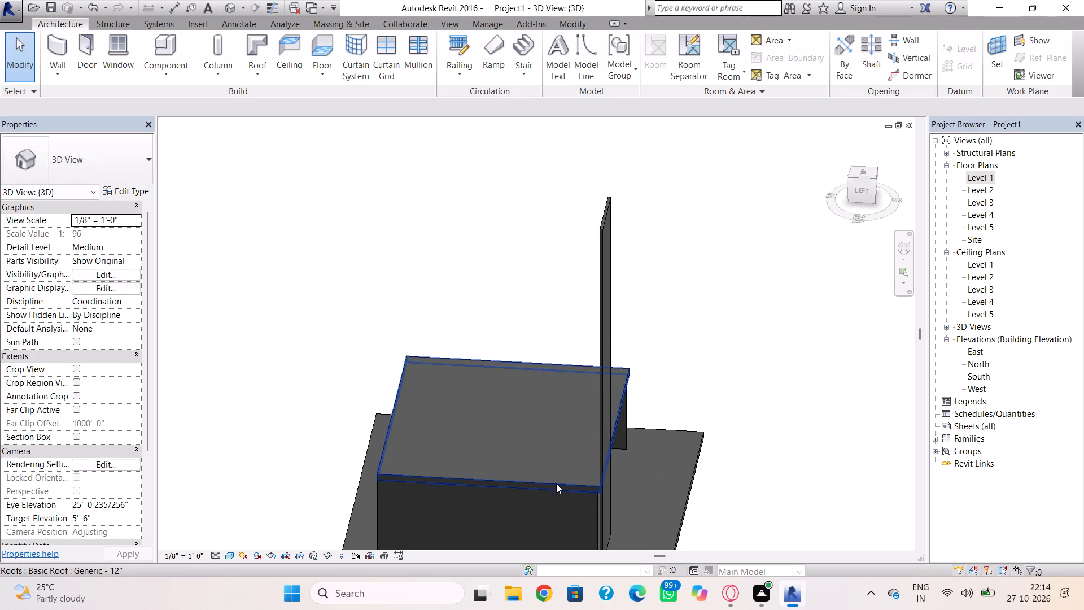
{"action": "double_click", "coordinate": [556, 483]}
{"action": "double_click", "coordinate": [984, 175]}
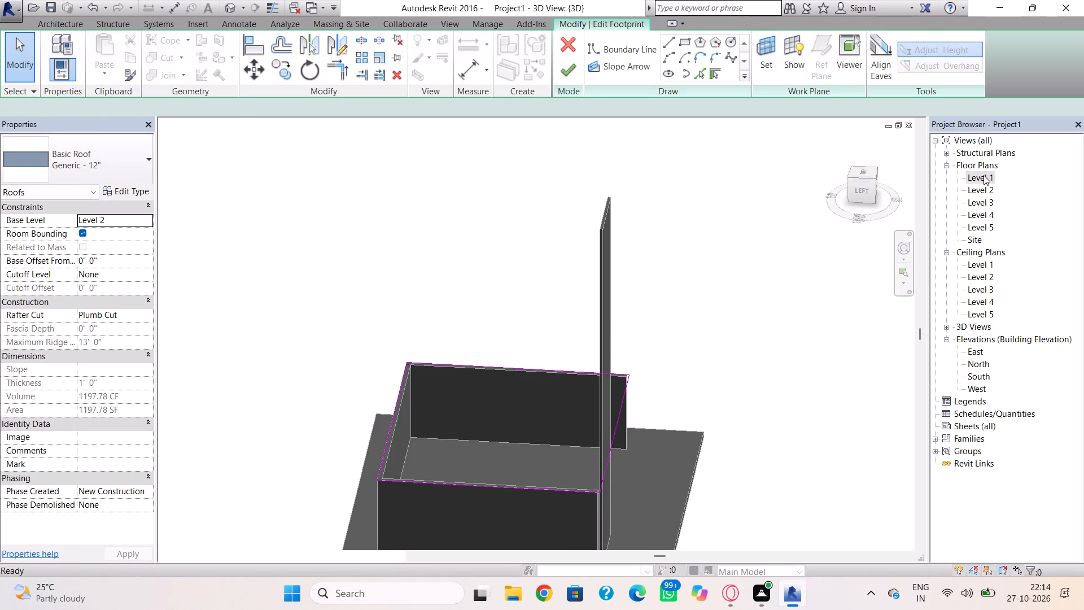
{"action": "scroll", "coordinate": [544, 365], "scroll_direction": "up", "scroll_amount": 4}
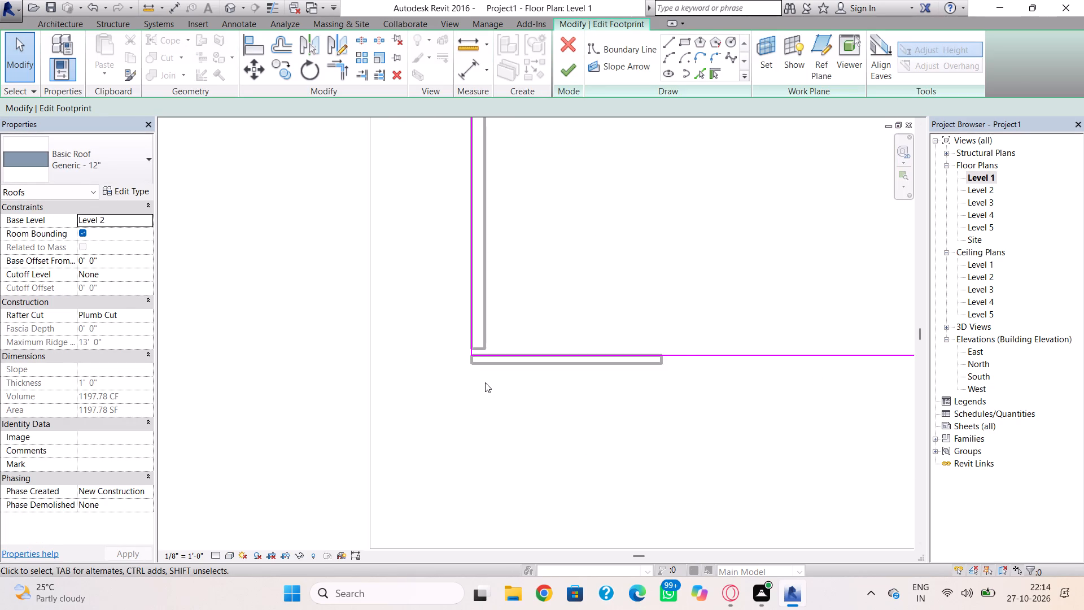
{"action": "scroll", "coordinate": [483, 382], "scroll_direction": "up", "scroll_amount": 3}
{"action": "left_click", "coordinate": [487, 358]}
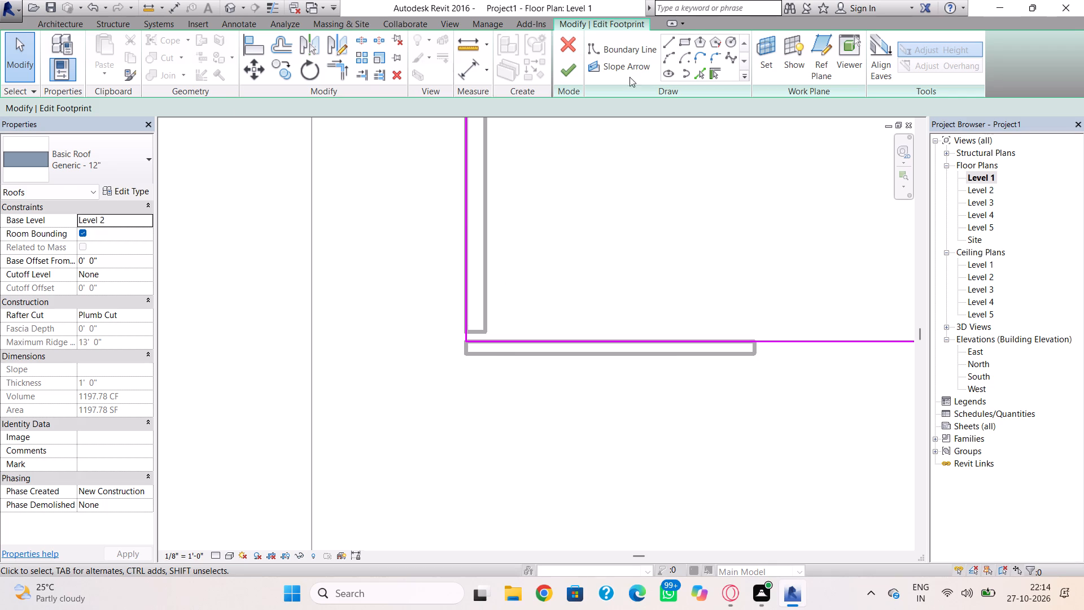
Draw a 10' roof boundary line from the left wall's front end, behind the tall wall, with a 4" return to the front boundary line.
{"action": "left_click", "coordinate": [670, 39]}
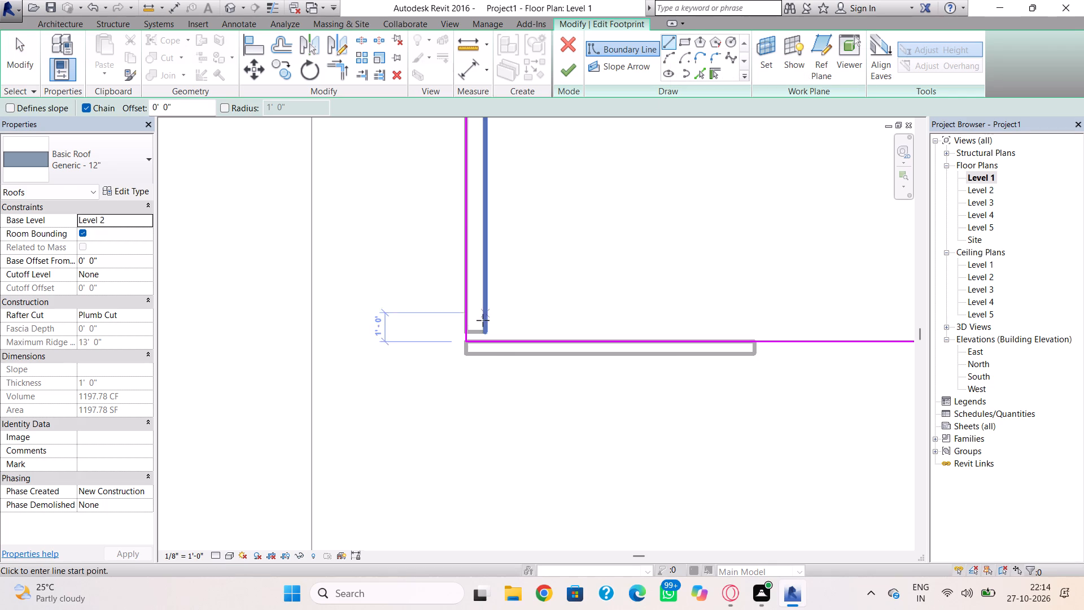
{"action": "scroll", "coordinate": [480, 322], "scroll_direction": "up", "scroll_amount": 5}
{"action": "left_click", "coordinate": [456, 343]}
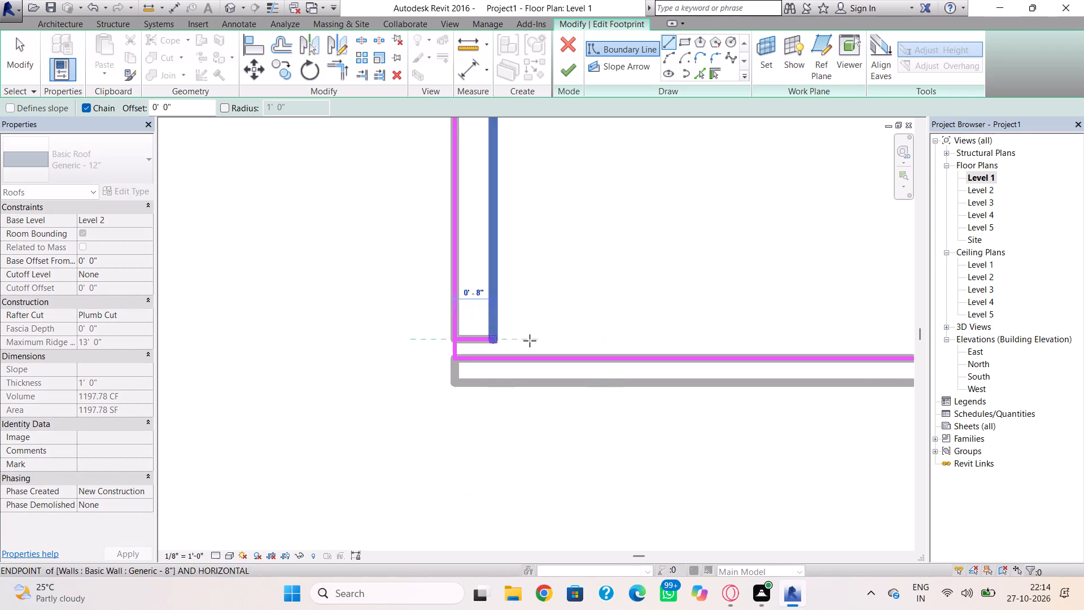
{"action": "scroll", "coordinate": [890, 333], "scroll_direction": "down", "scroll_amount": 1}
{"action": "middle_click_drag", "start_coordinate": [890, 333], "coordinate": [553, 332]}
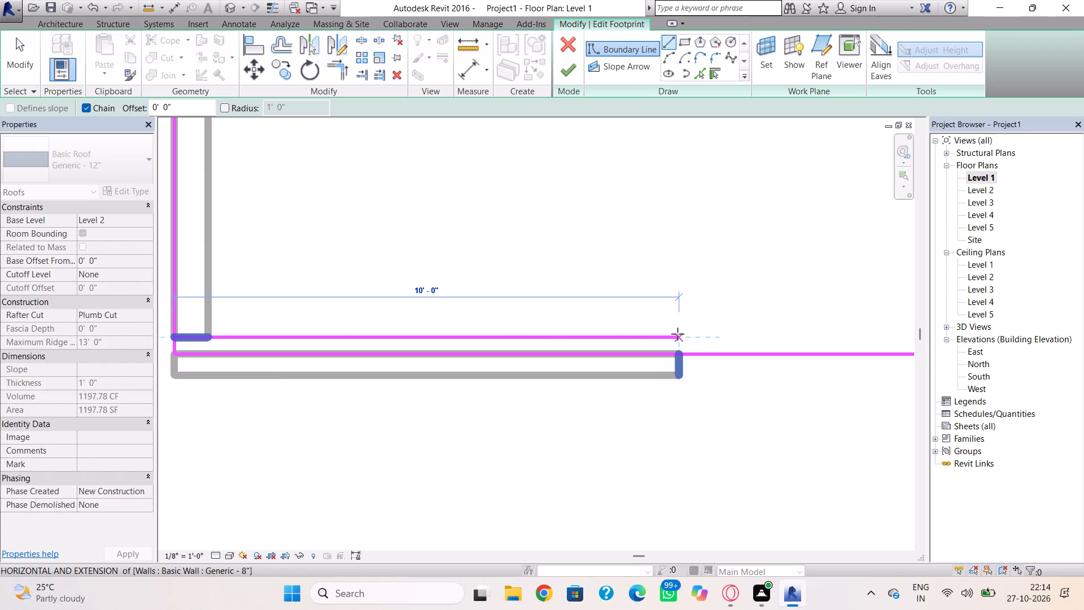
{"action": "scroll", "coordinate": [680, 339], "scroll_direction": "up", "scroll_amount": 3}
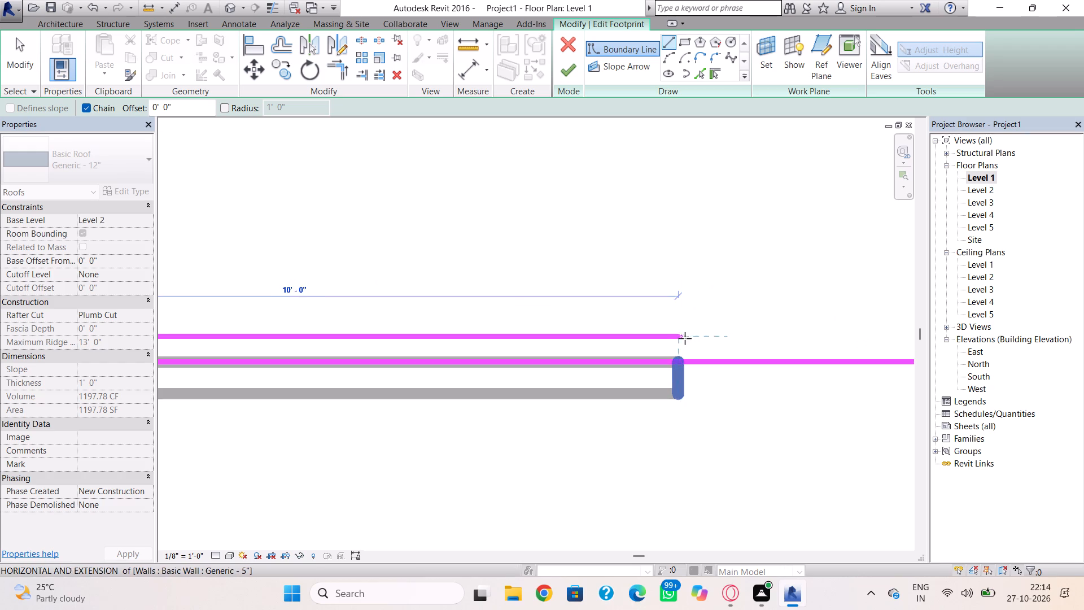
{"action": "scroll", "coordinate": [691, 338], "scroll_direction": "up", "scroll_amount": 4}
{"action": "left_click", "coordinate": [684, 339]}
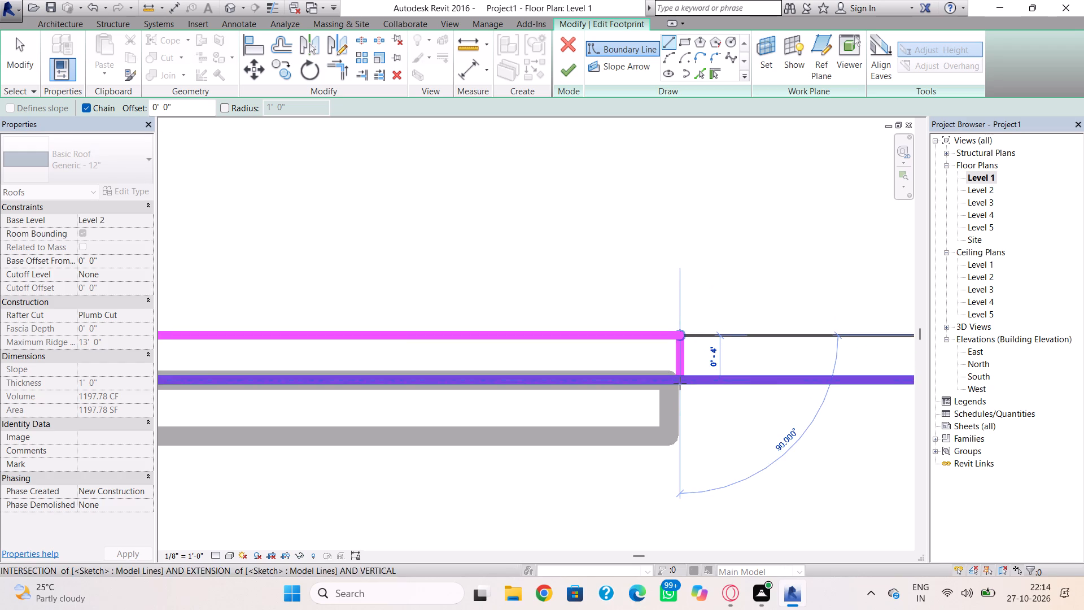
{"action": "left_click", "coordinate": [680, 384]}
{"action": "key", "text": "Escape"}
{"action": "key", "text": "Escape"}
Shorten the roof's front boundary line so that it starts at the 4" return beside the tall wall's end.
{"action": "scroll", "coordinate": [613, 354], "scroll_direction": "down", "scroll_amount": 2}
{"action": "middle_click", "coordinate": [684, 345]}
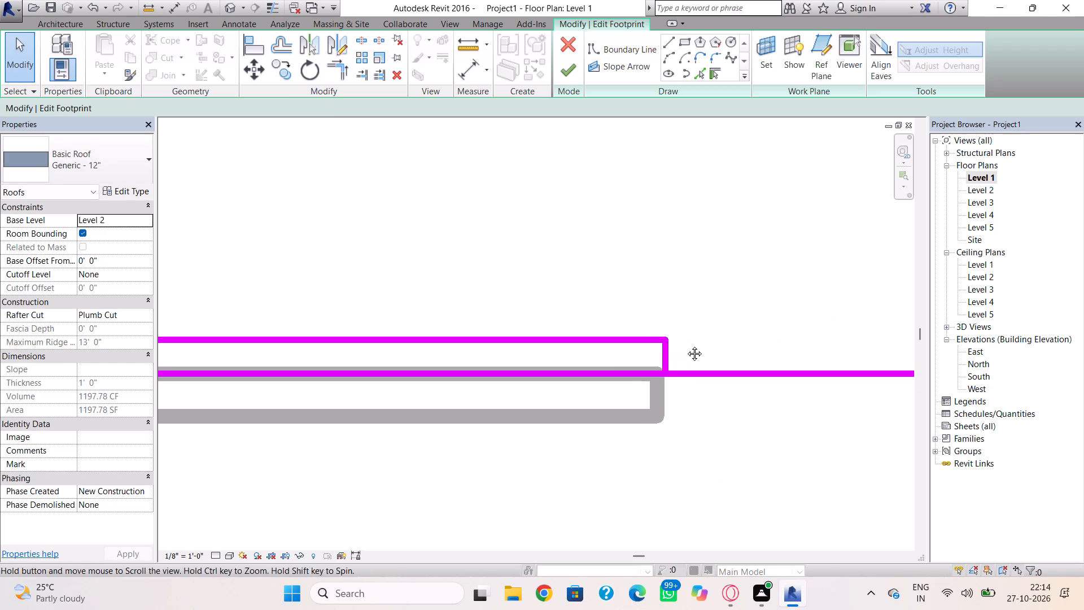
{"action": "scroll", "coordinate": [626, 359], "scroll_direction": "down", "scroll_amount": 1}
{"action": "middle_click_drag", "start_coordinate": [631, 361], "coordinate": [767, 311]}
{"action": "key", "text": "Escape"}
{"action": "scroll", "coordinate": [678, 337], "scroll_direction": "down", "scroll_amount": 3}
{"action": "middle_click_drag", "start_coordinate": [717, 333], "coordinate": [757, 323]}
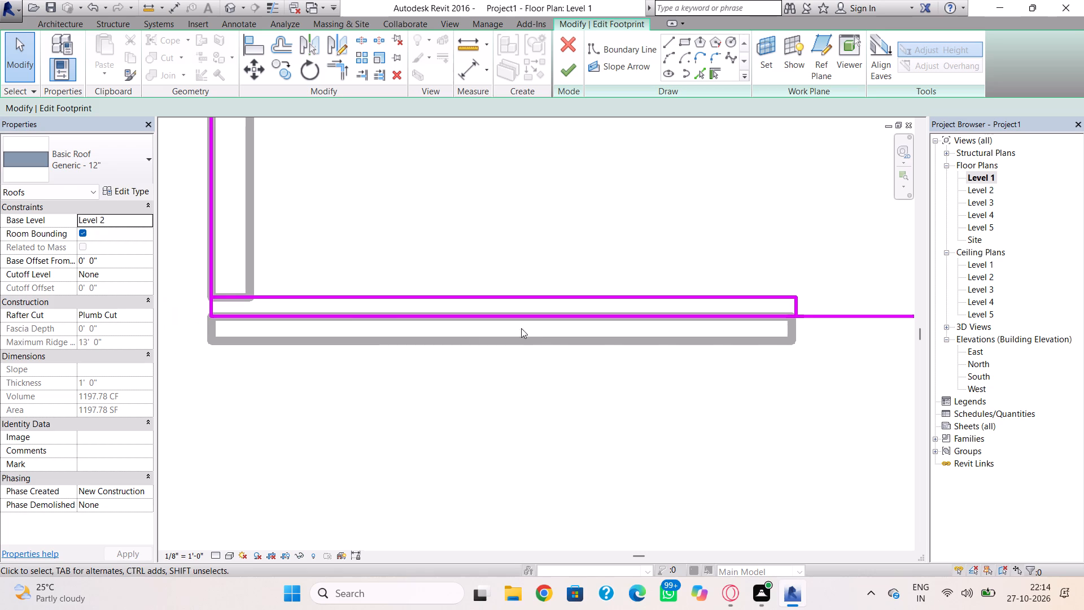
{"action": "left_click", "coordinate": [294, 320]}
{"action": "left_click_drag", "start_coordinate": [209, 316], "coordinate": [524, 328]}
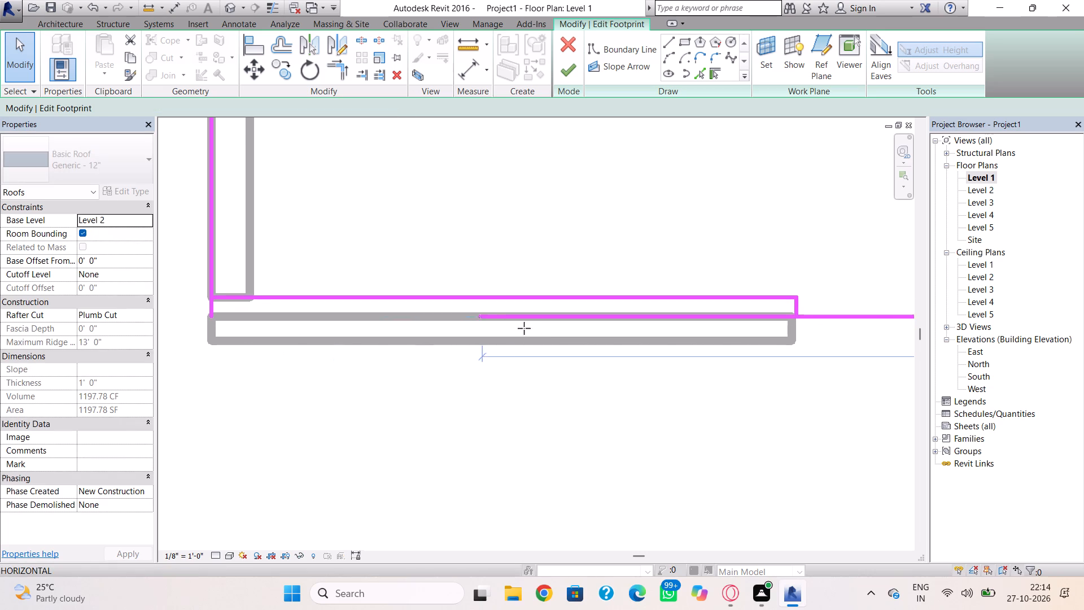
{"action": "left_click_drag", "start_coordinate": [524, 328], "coordinate": [795, 320]}
{"action": "left_click", "coordinate": [737, 389]}
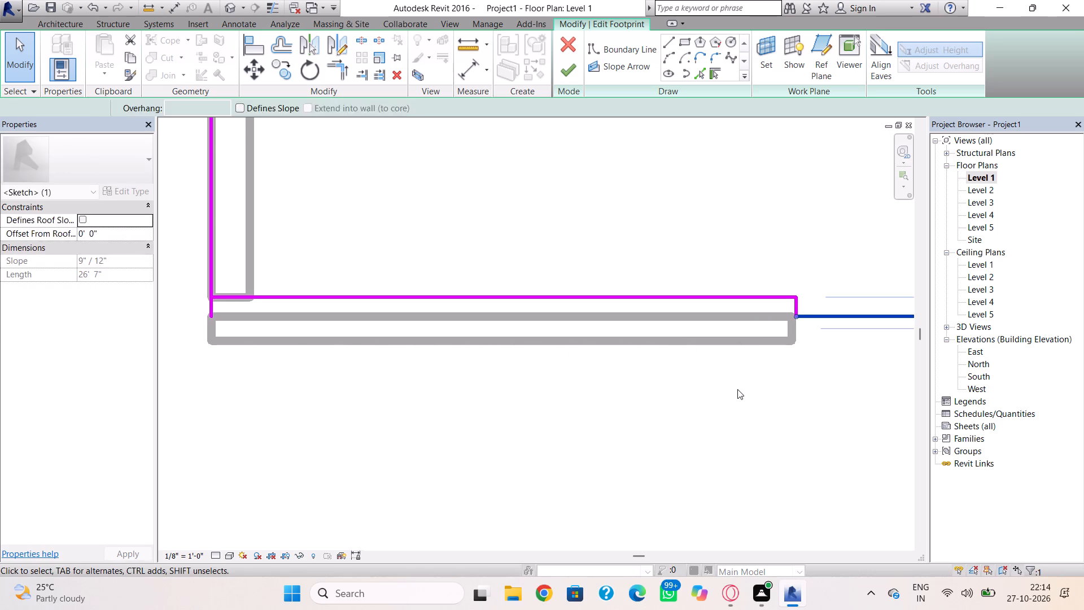
Shorten the roof's left boundary line to the new set-back line and finish the footprint sketch.
{"action": "scroll", "coordinate": [193, 318], "scroll_direction": "up", "scroll_amount": 3}
{"action": "left_click", "coordinate": [216, 315]}
{"action": "left_click_drag", "start_coordinate": [218, 317], "coordinate": [226, 288]}
{"action": "left_click", "coordinate": [230, 303]}
{"action": "left_click", "coordinate": [265, 323]}
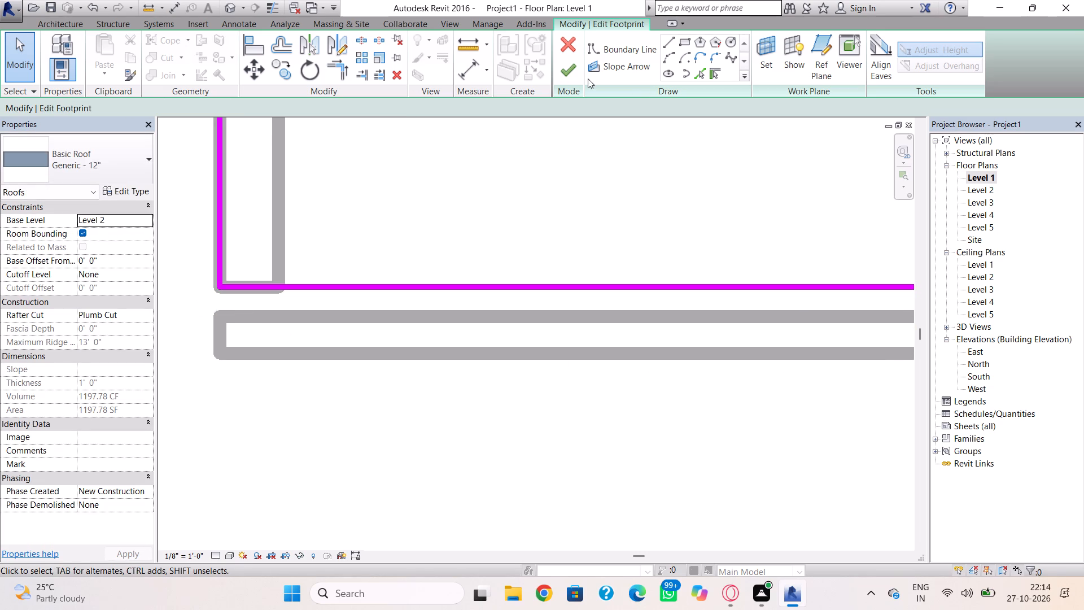
{"action": "left_click", "coordinate": [573, 75]}
Nudge the 10' tall front wall back until it meets the front end of the left side wall.
{"action": "scroll", "coordinate": [799, 277], "scroll_direction": "down", "scroll_amount": 2}
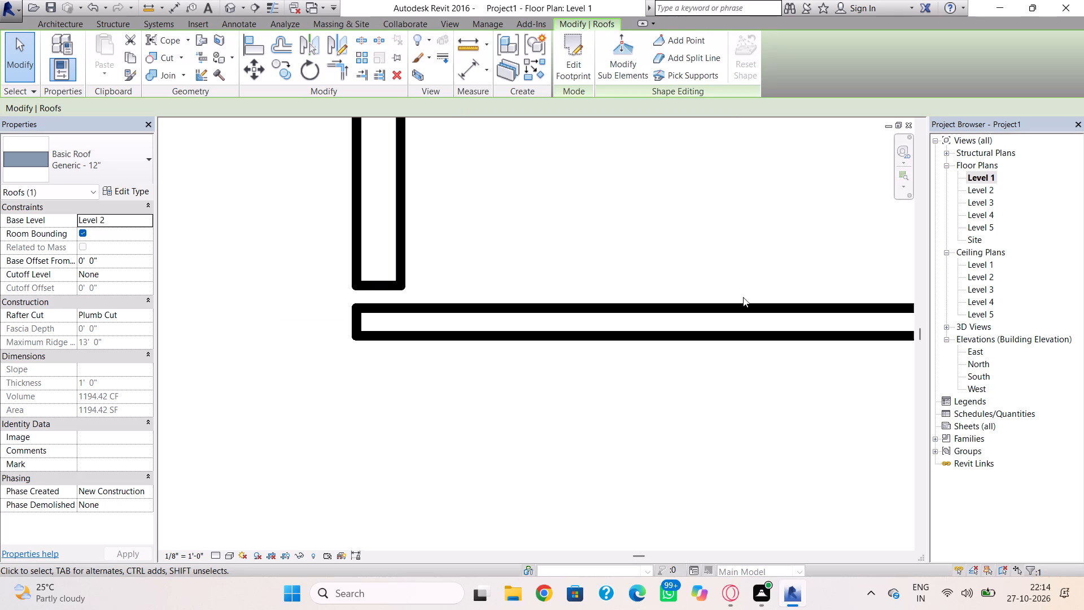
{"action": "left_click", "coordinate": [726, 304]}
{"action": "scroll", "coordinate": [725, 308], "scroll_direction": "down", "scroll_amount": 1}
{"action": "middle_click_drag", "start_coordinate": [725, 308], "coordinate": [522, 281]}
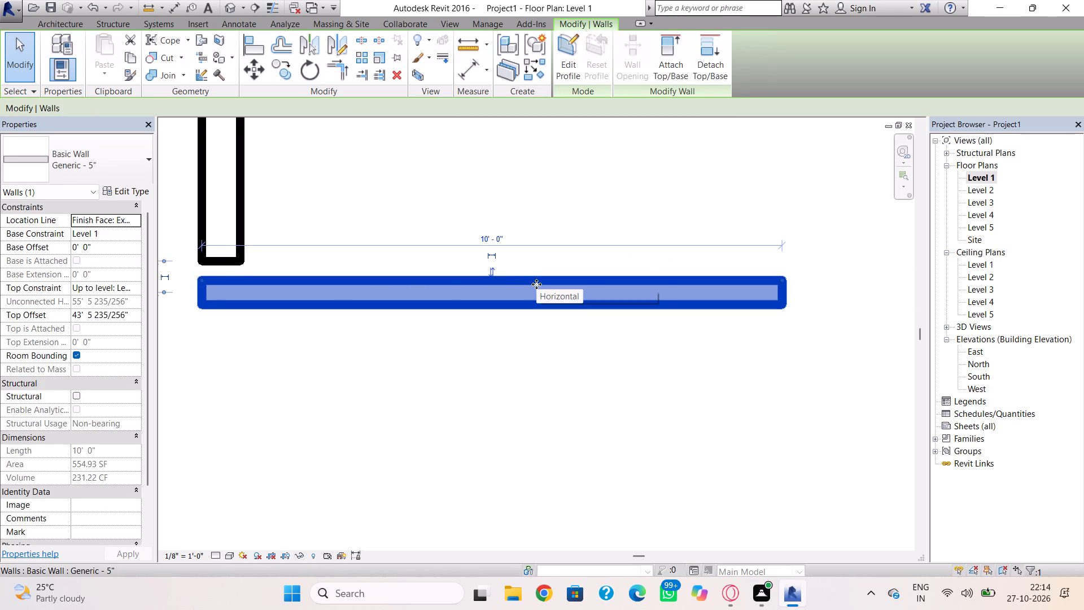
{"action": "key", "text": "Up"}
{"action": "key", "text": "Up"}
{"action": "key", "text": "Up"}
{"action": "key", "text": "Up"}
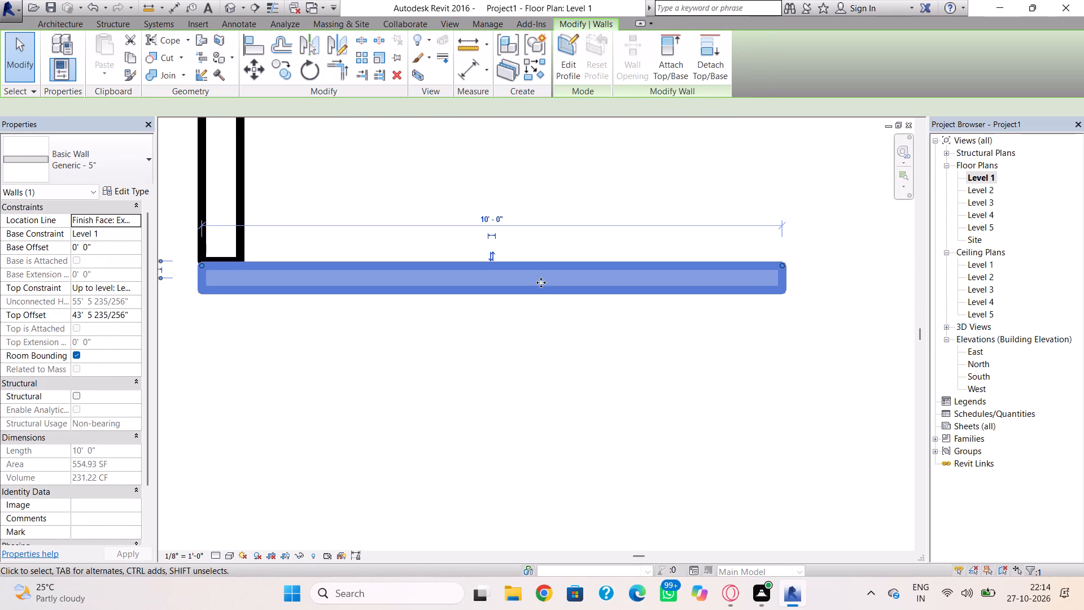
{"action": "left_click", "coordinate": [581, 175]}
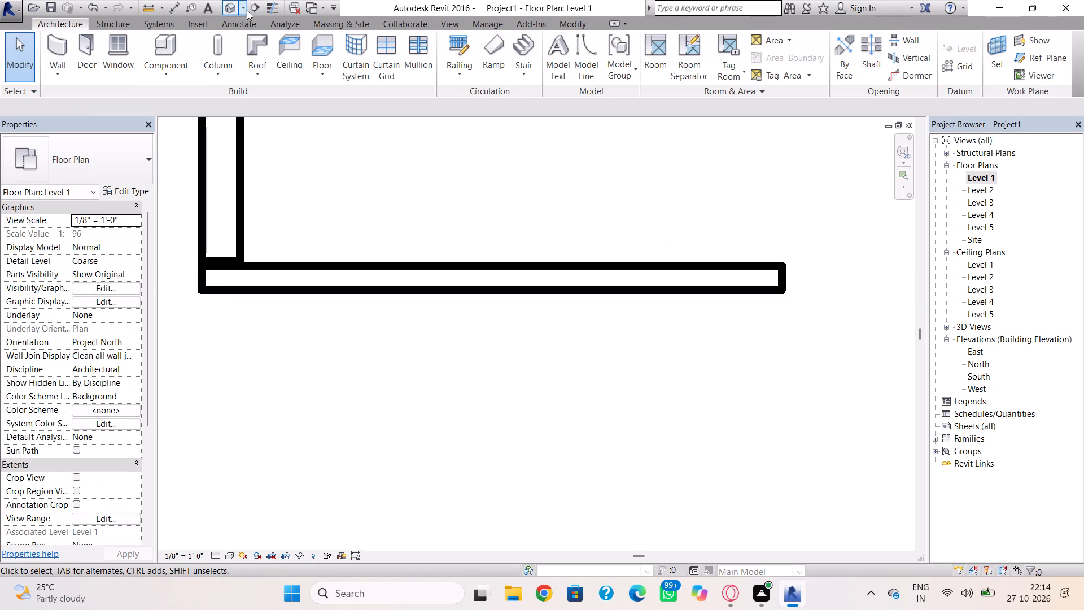
In the 3D view, change the tall front wall's type to Generic - 8".
{"action": "left_click", "coordinate": [232, 6]}
{"action": "right_click_drag", "start_coordinate": [696, 306], "coordinate": [633, 335], "text": "shift"}
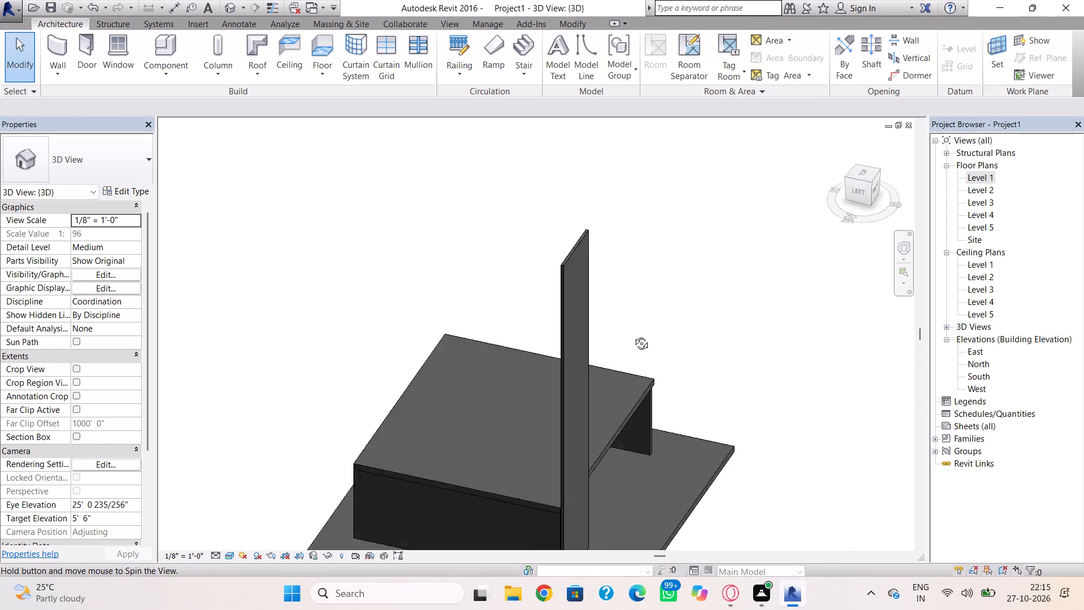
{"action": "right_click_drag", "start_coordinate": [633, 335], "coordinate": [607, 260], "text": "shift"}
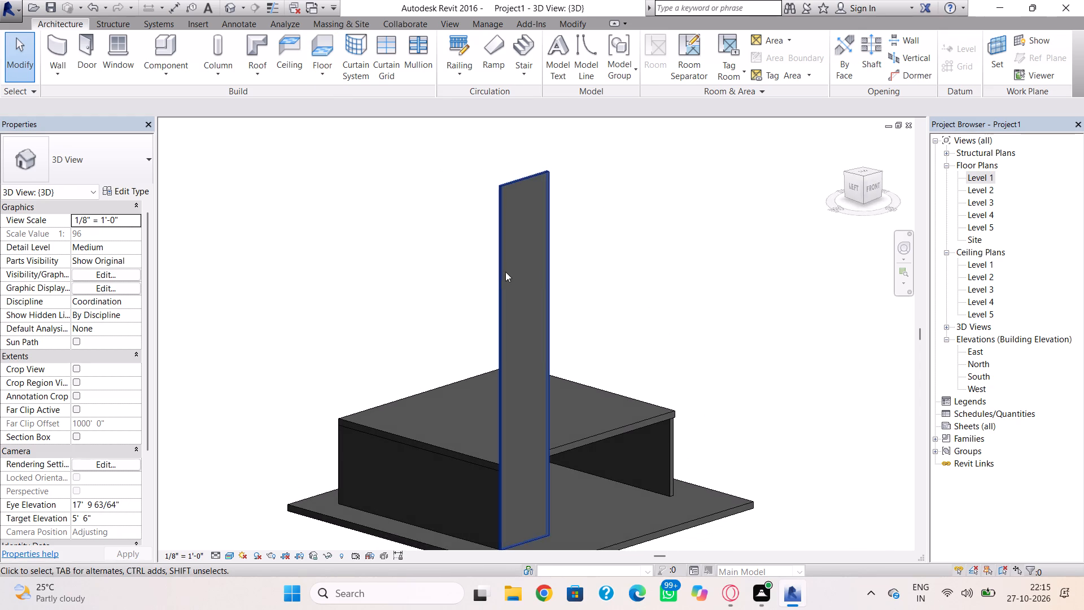
{"action": "left_click", "coordinate": [503, 273]}
{"action": "left_click", "coordinate": [41, 155]}
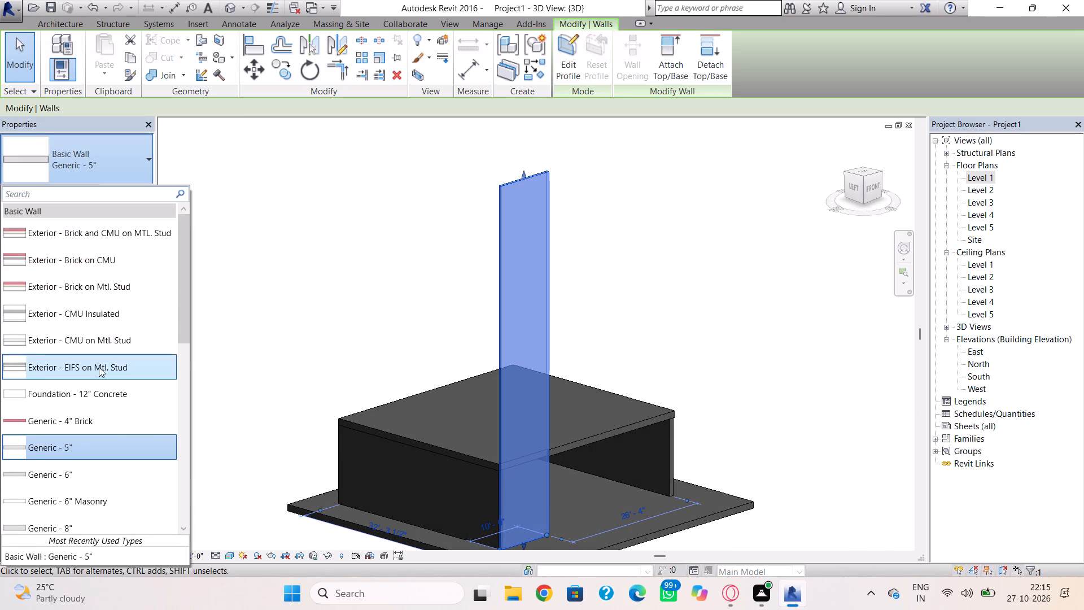
{"action": "scroll", "coordinate": [99, 369], "scroll_direction": "down", "scroll_amount": 4}
{"action": "left_click", "coordinate": [111, 400]}
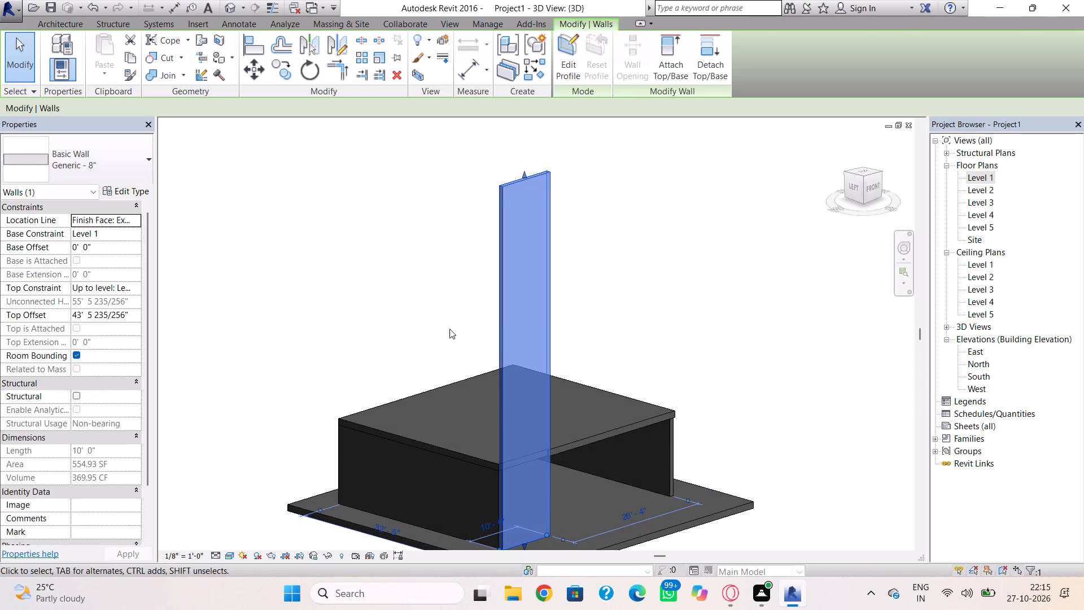
{"action": "key", "text": "Escape"}
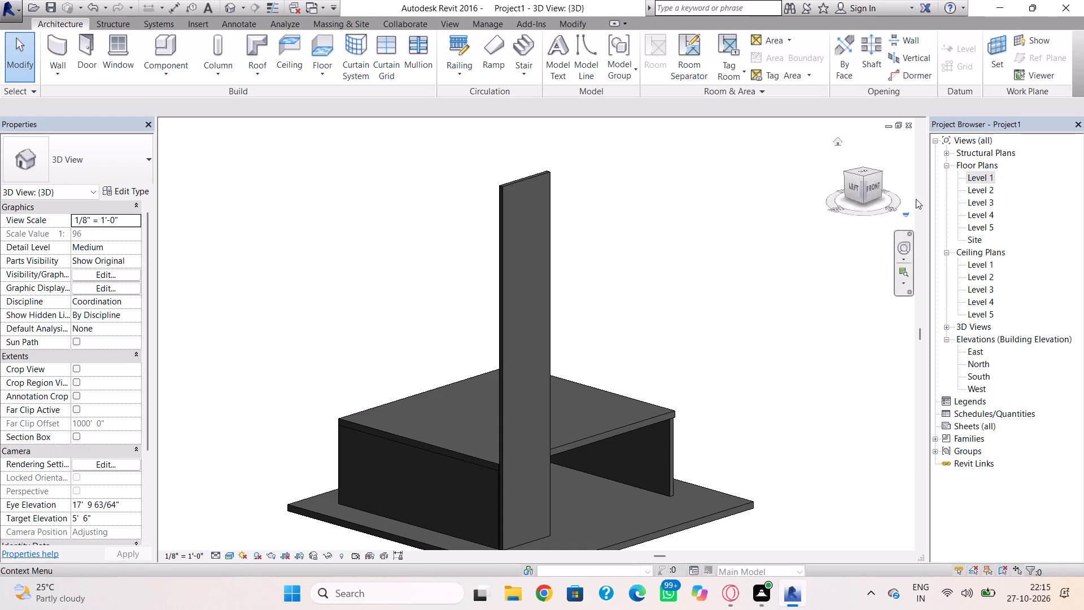
On Level 2, draw chained 12'-high Generic - 8" walls from the tall wall's end: 10'-6" back, 15' across, 10'-10" forward, then to the roof's front corner.
{"action": "double_click", "coordinate": [977, 193]}
{"action": "scroll", "coordinate": [594, 290], "scroll_direction": "down", "scroll_amount": 2}
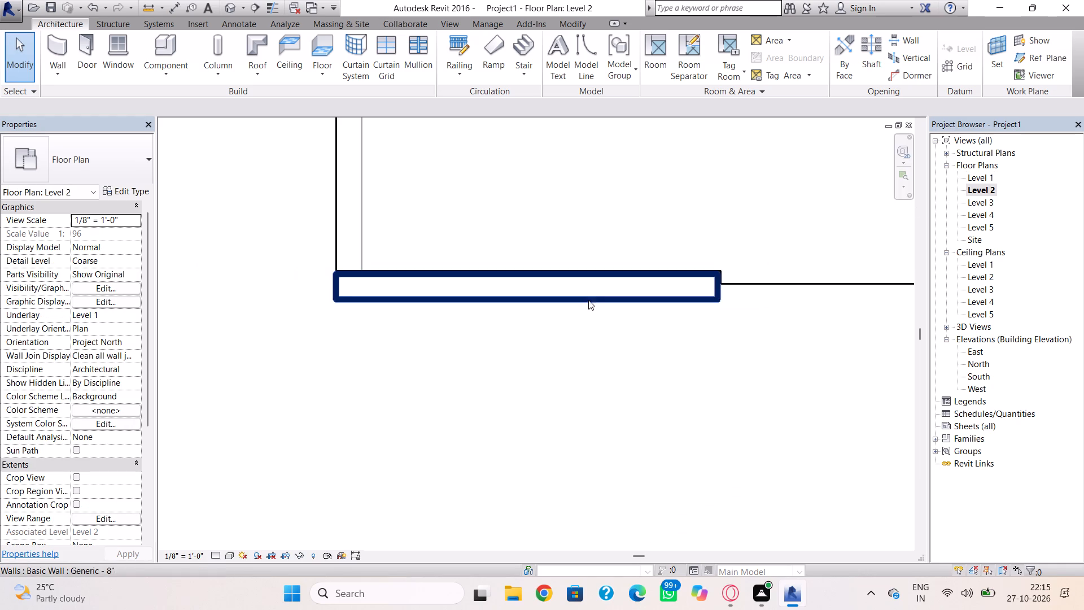
{"action": "scroll", "coordinate": [588, 300], "scroll_direction": "down", "scroll_amount": 12}
{"action": "middle_click_drag", "start_coordinate": [571, 297], "coordinate": [418, 426]}
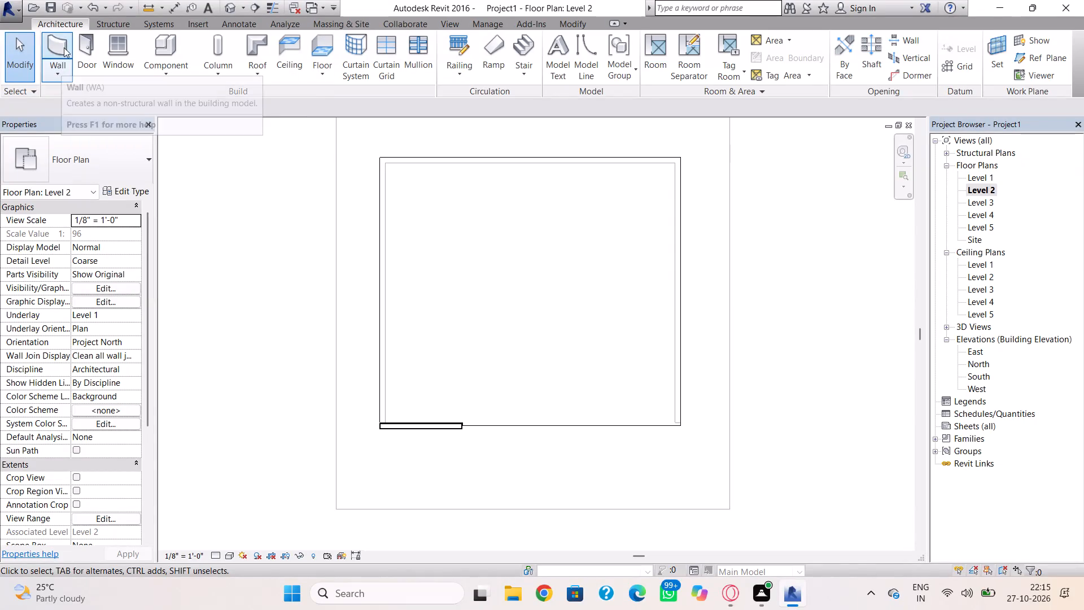
{"action": "left_click", "coordinate": [63, 47]}
{"action": "left_click", "coordinate": [129, 160]}
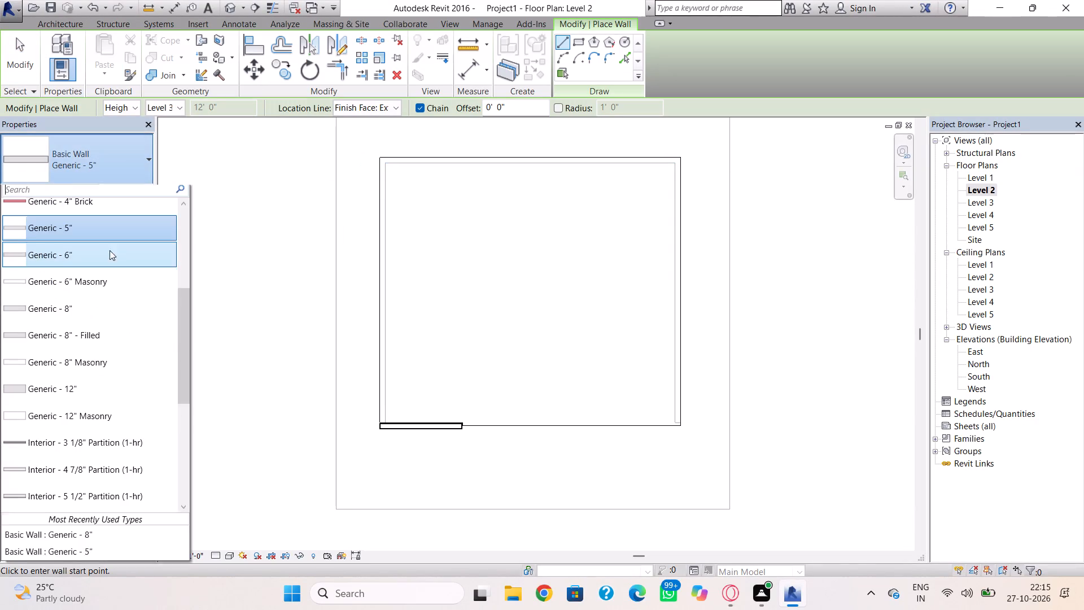
{"action": "left_click", "coordinate": [107, 306]}
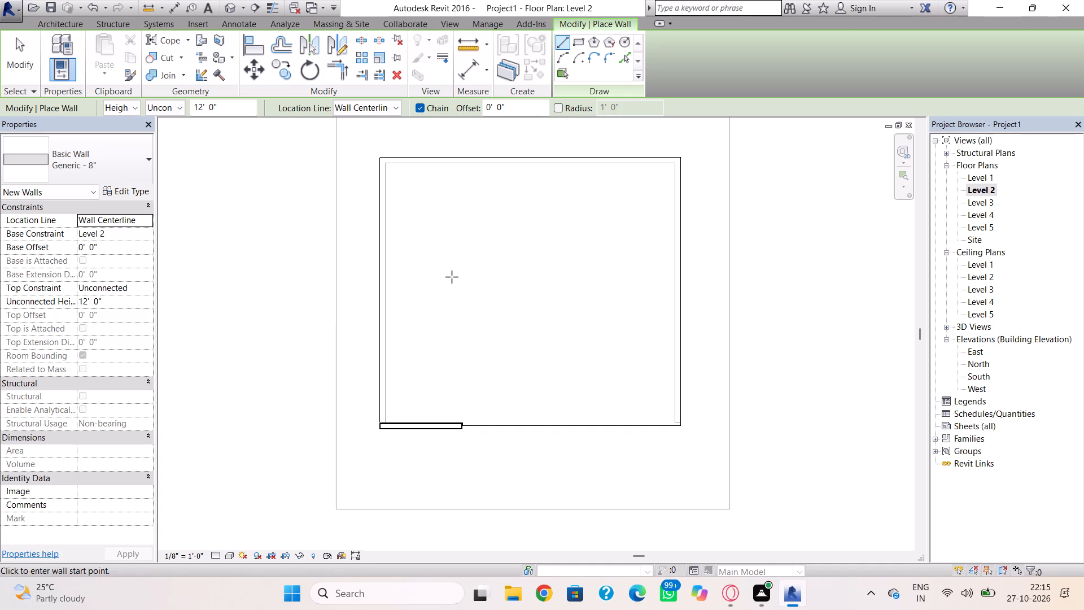
{"action": "left_click", "coordinate": [461, 419]}
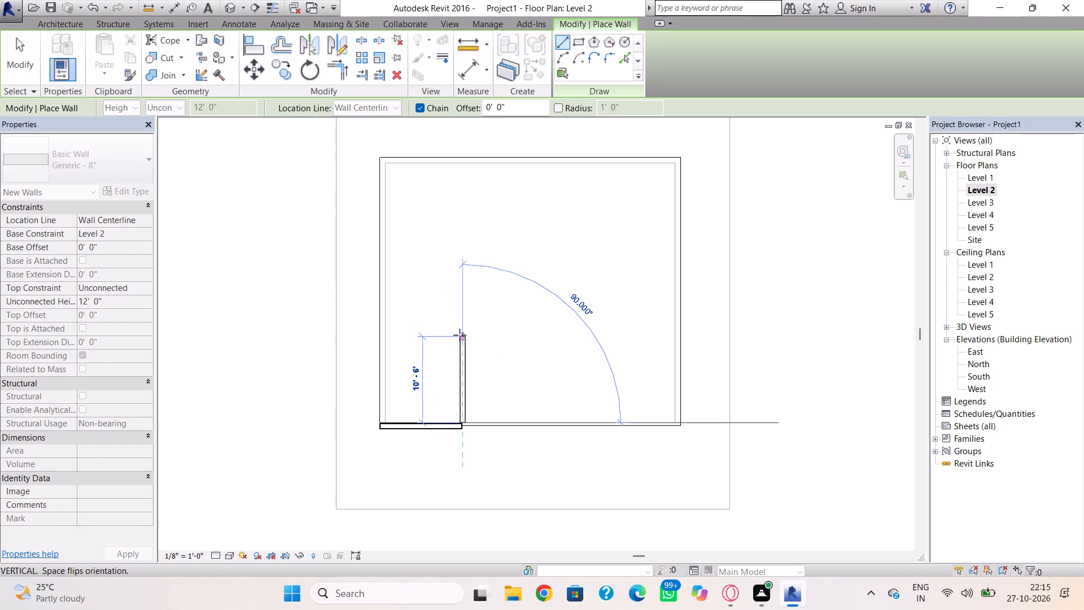
{"action": "left_click", "coordinate": [460, 335]}
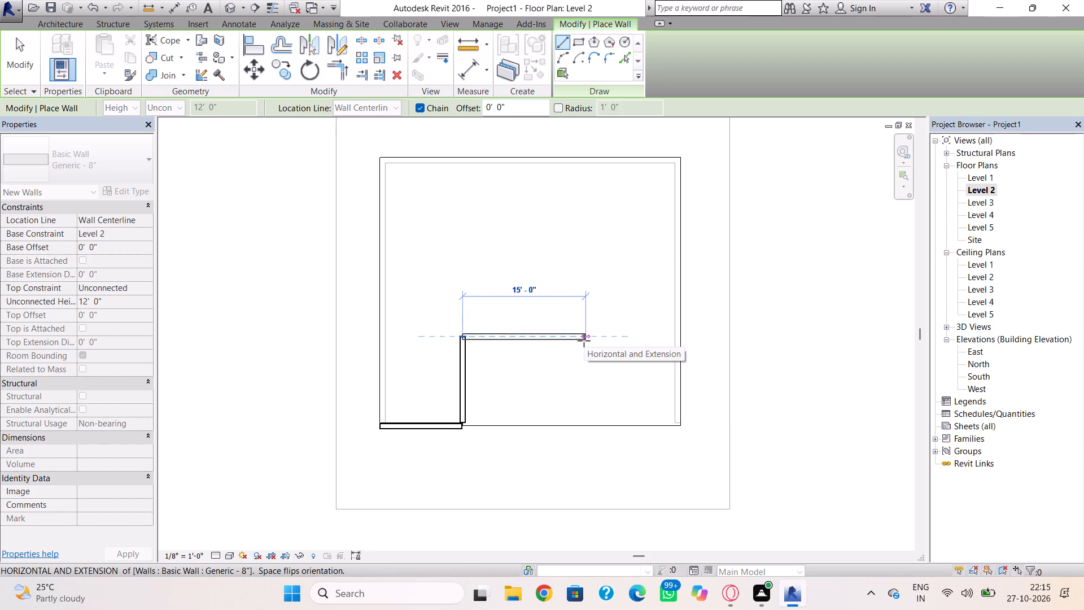
{"action": "left_click", "coordinate": [587, 341]}
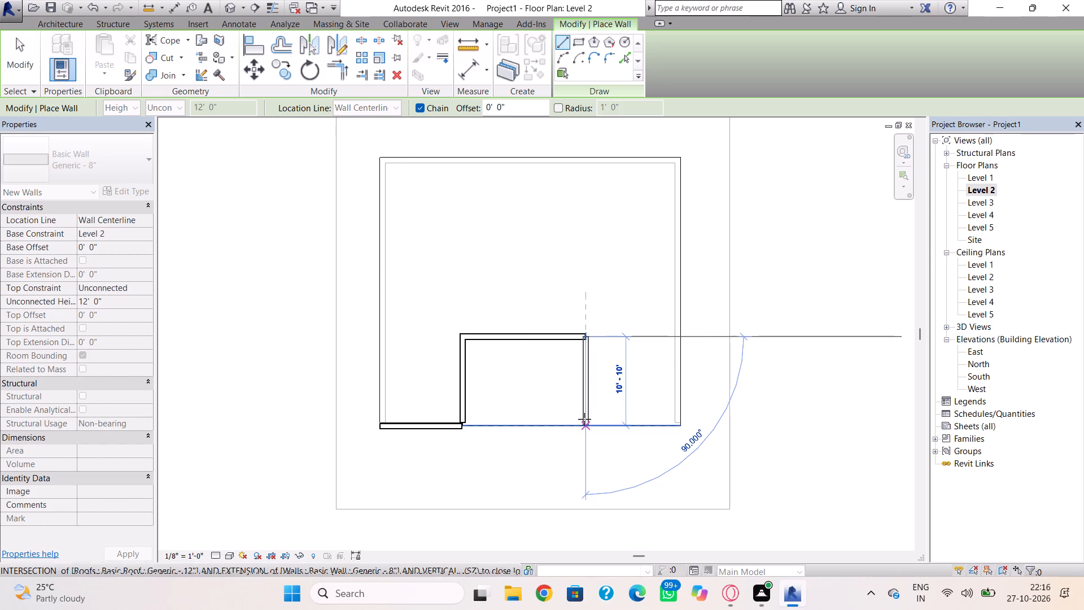
{"action": "left_click", "coordinate": [584, 419]}
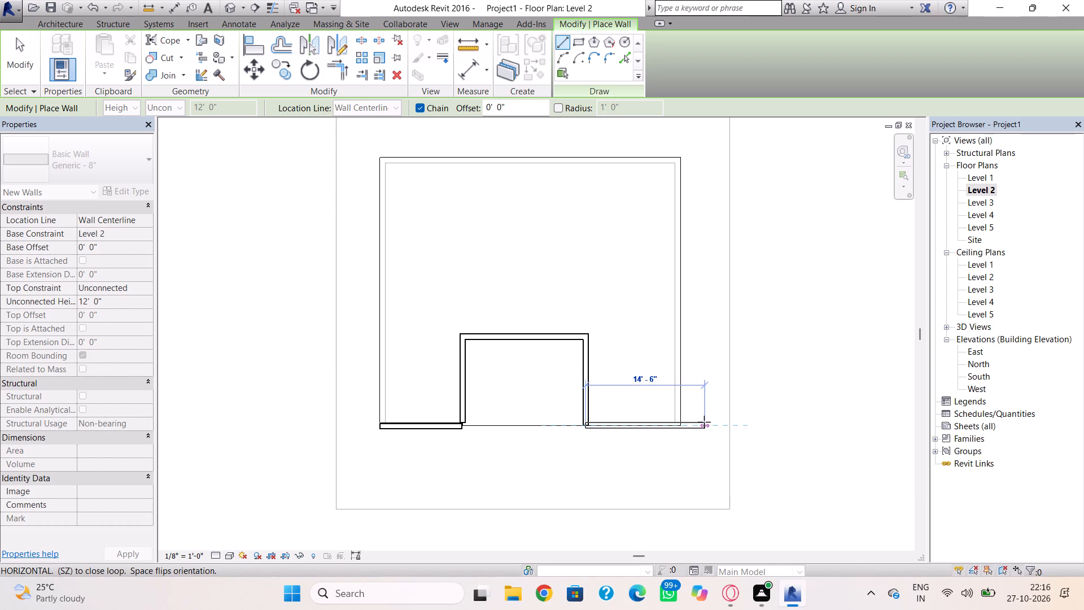
{"action": "left_click", "coordinate": [680, 421]}
{"action": "key", "text": "Escape"}
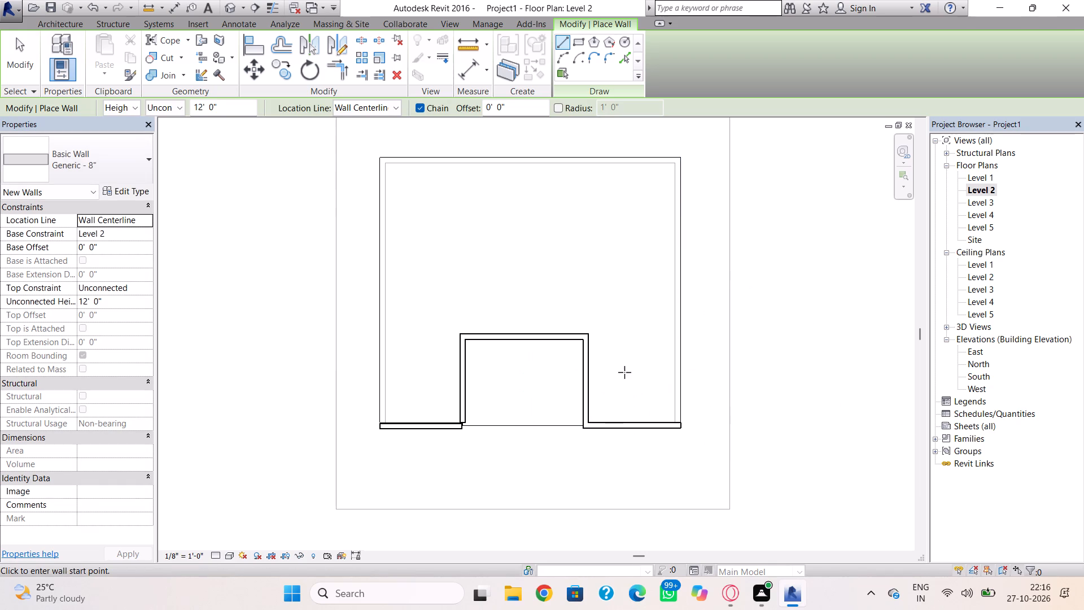
Open the 3D view to examine the new Level 2 walls.
{"action": "left_click", "coordinate": [231, 6]}
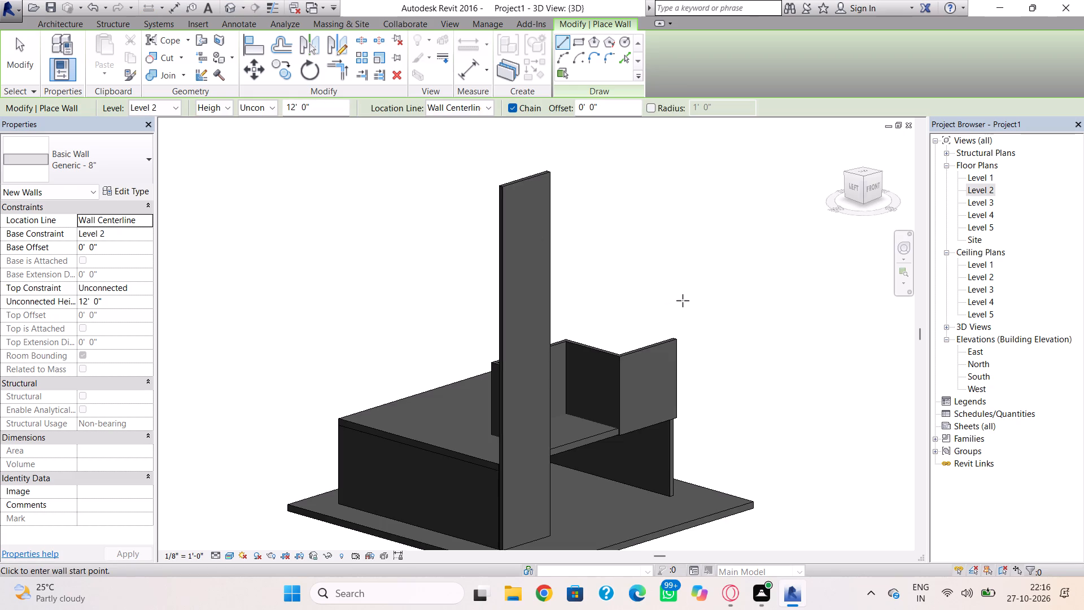
Copy the Generic - 12" roof at Level 2 and paste it aligned to Level 3.
{"action": "right_click_drag", "start_coordinate": [683, 300], "coordinate": [574, 264], "text": "shift"}
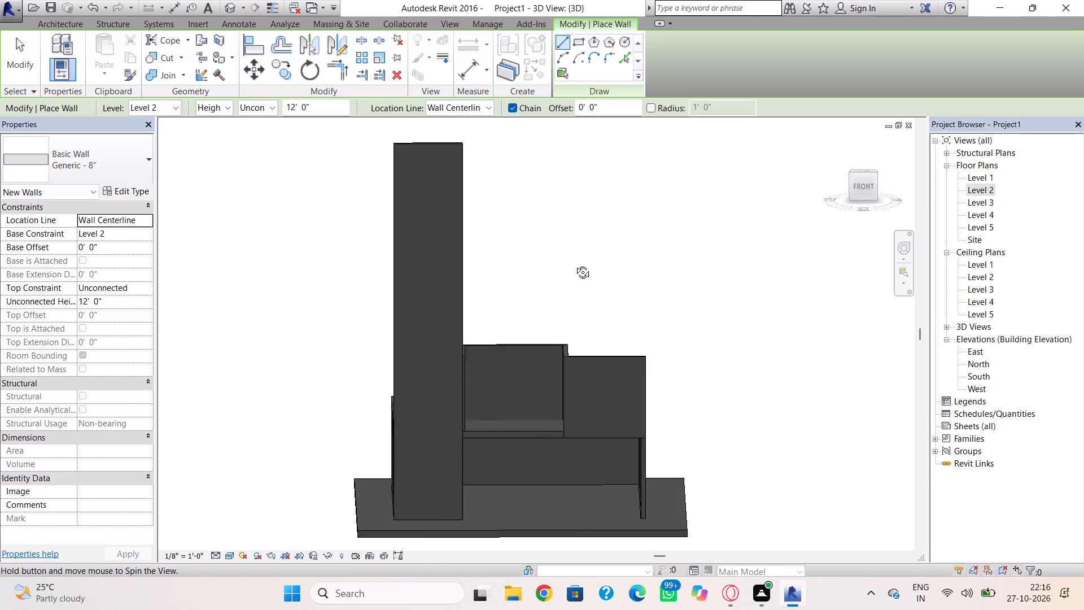
{"action": "right_click_drag", "start_coordinate": [574, 264], "coordinate": [562, 319], "text": "shift"}
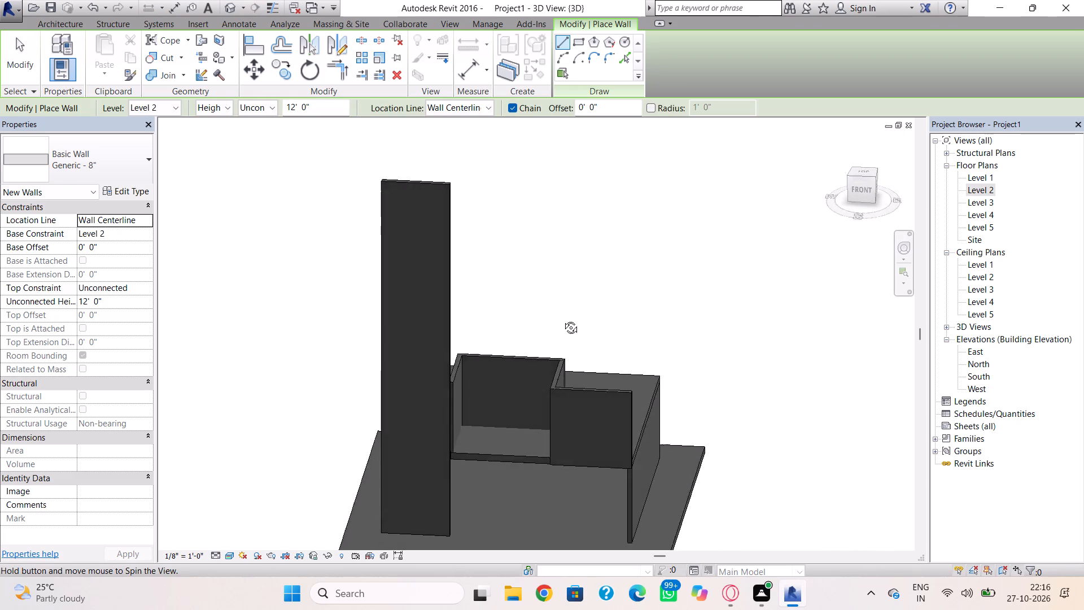
{"action": "right_click_drag", "start_coordinate": [562, 319], "coordinate": [578, 304], "text": "shift"}
{"action": "key", "text": "Escape"}
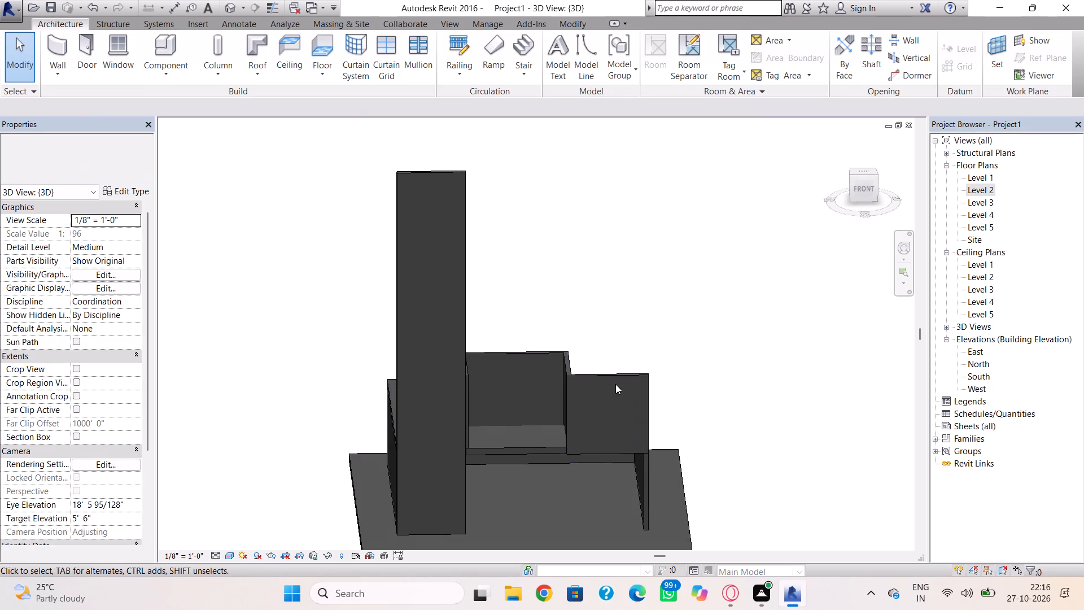
{"action": "left_click", "coordinate": [519, 451]}
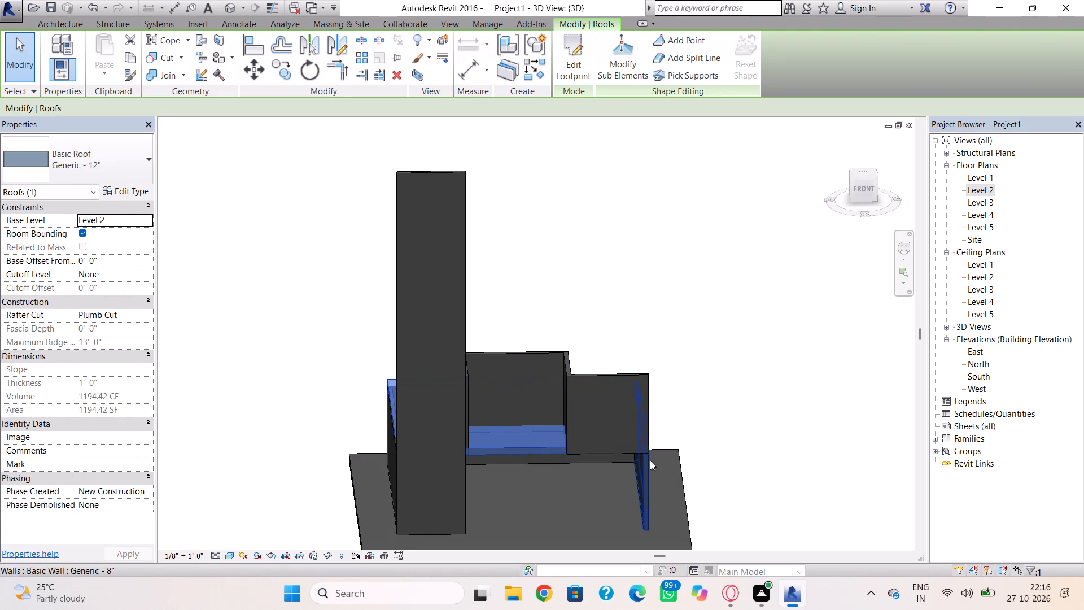
{"action": "key", "text": "Escape"}
{"action": "left_click", "coordinate": [536, 447]}
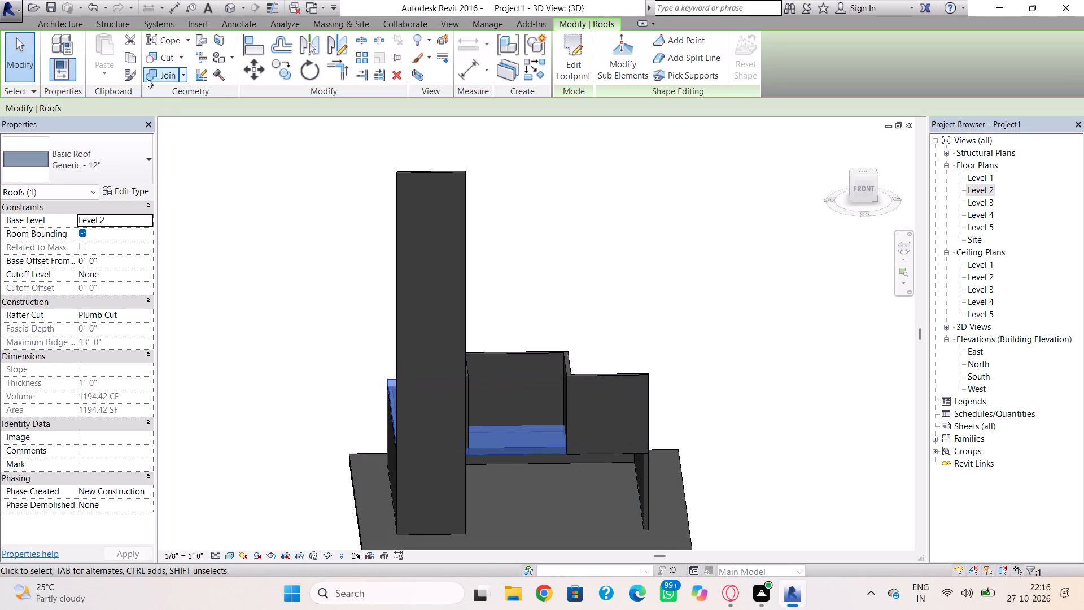
{"action": "left_click", "coordinate": [132, 54]}
{"action": "left_click", "coordinate": [116, 74]}
{"action": "left_click", "coordinate": [169, 134]}
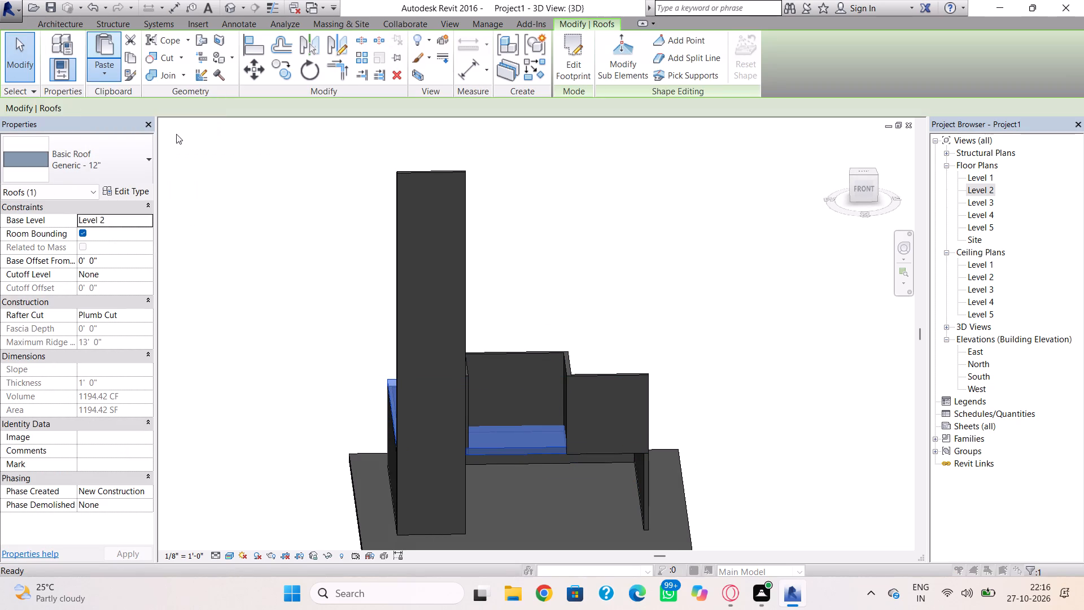
{"action": "left_click", "coordinate": [485, 210]}
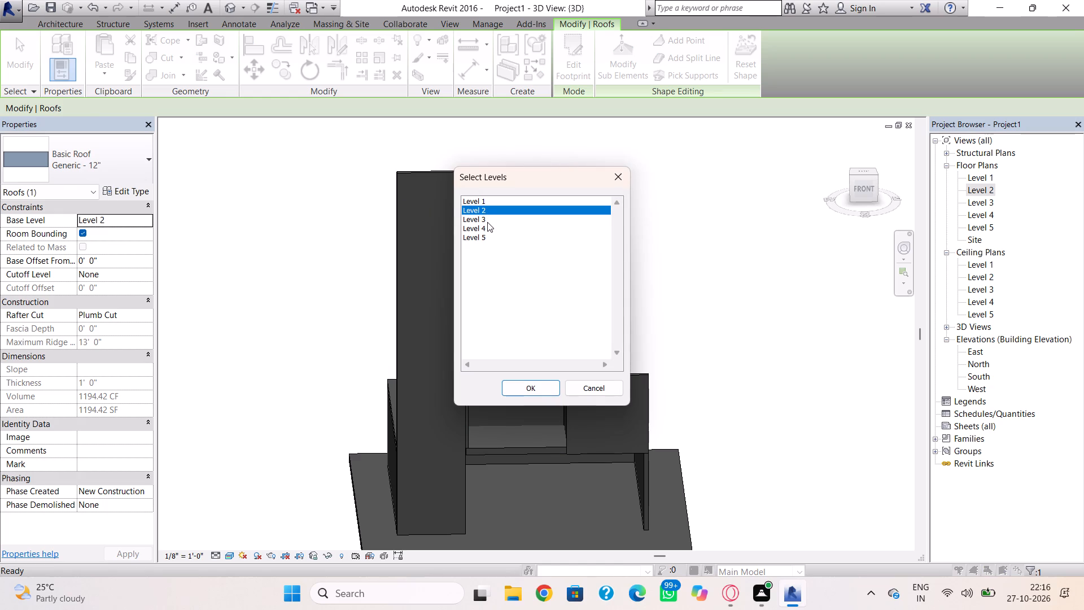
{"action": "left_click", "coordinate": [487, 222]}
{"action": "left_click", "coordinate": [514, 383]}
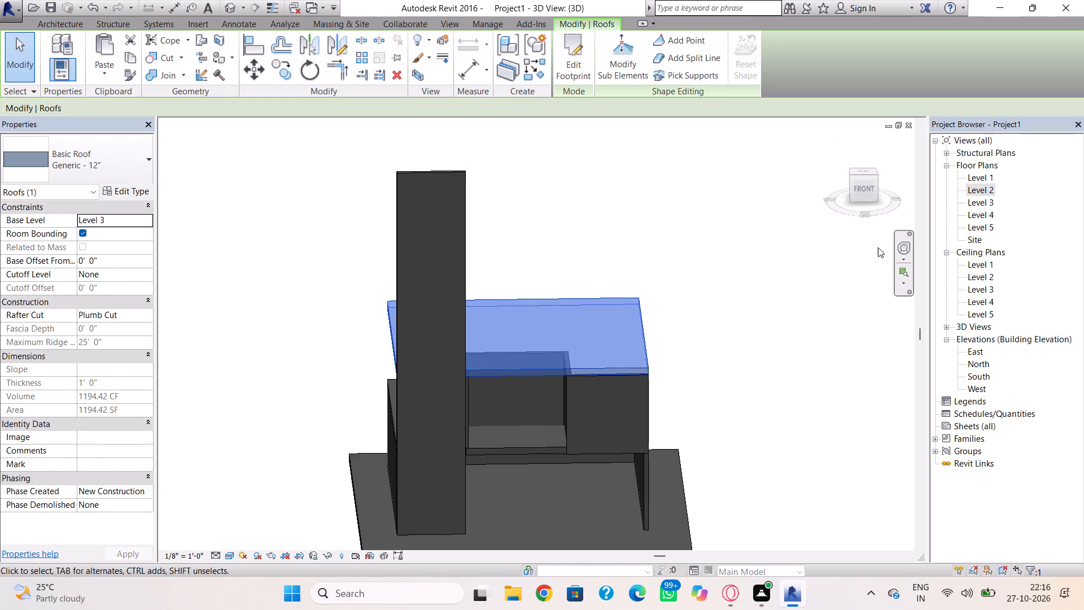
On Level 2, draw a 12'-high Generic - 8" wall, 32' long, along the left roof edge from the tall wall's outer end to the back.
{"action": "double_click", "coordinate": [974, 194]}
{"action": "scroll", "coordinate": [583, 306], "scroll_direction": "down", "scroll_amount": 3}
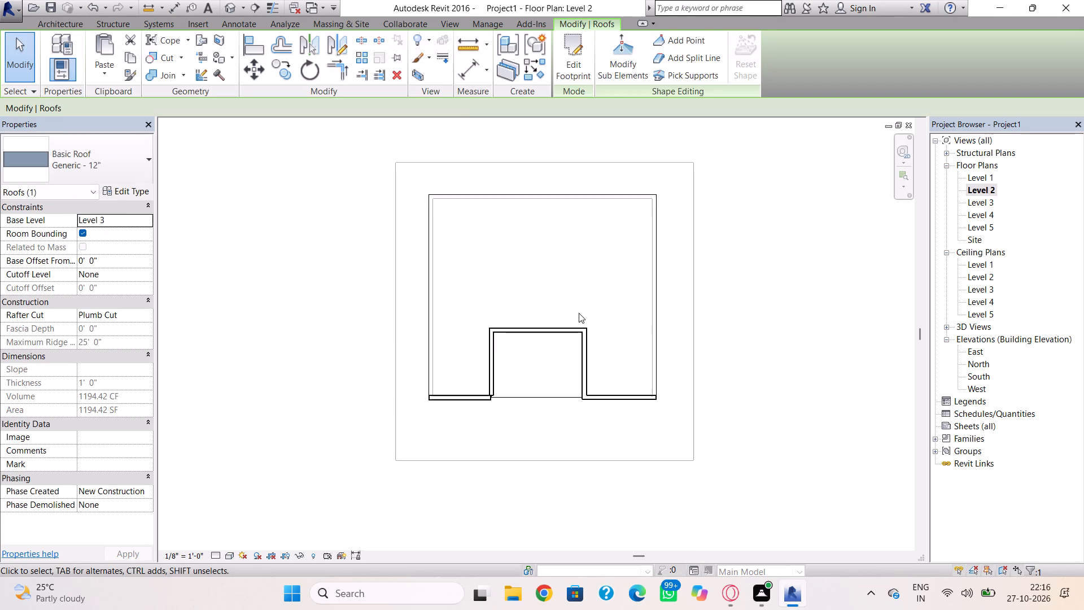
{"action": "left_click", "coordinate": [574, 328]}
{"action": "key", "text": "Escape"}
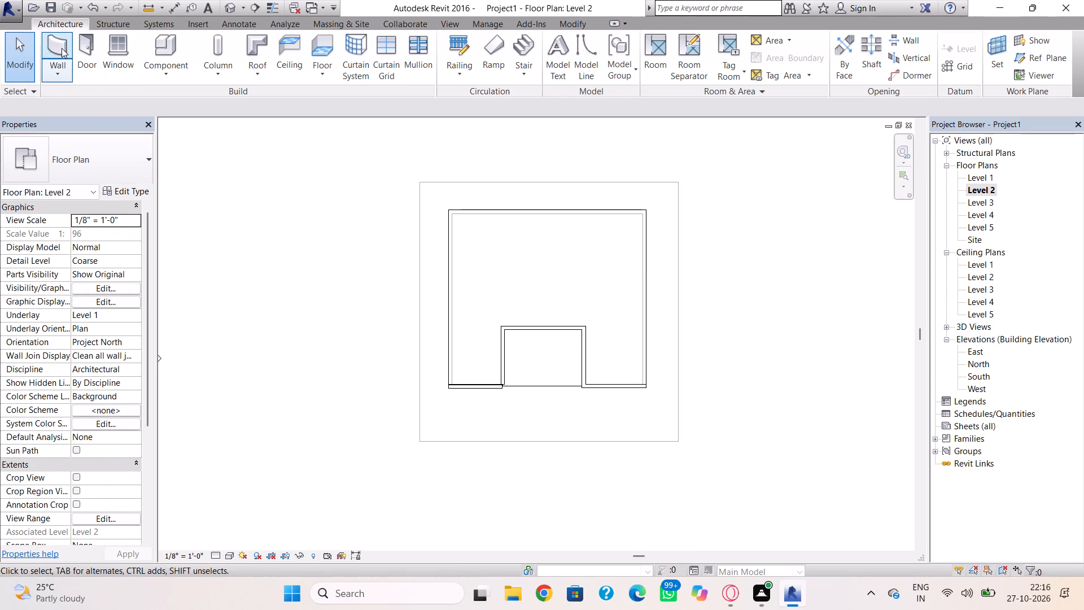
{"action": "left_click", "coordinate": [62, 47]}
{"action": "scroll", "coordinate": [474, 384], "scroll_direction": "up", "scroll_amount": 4}
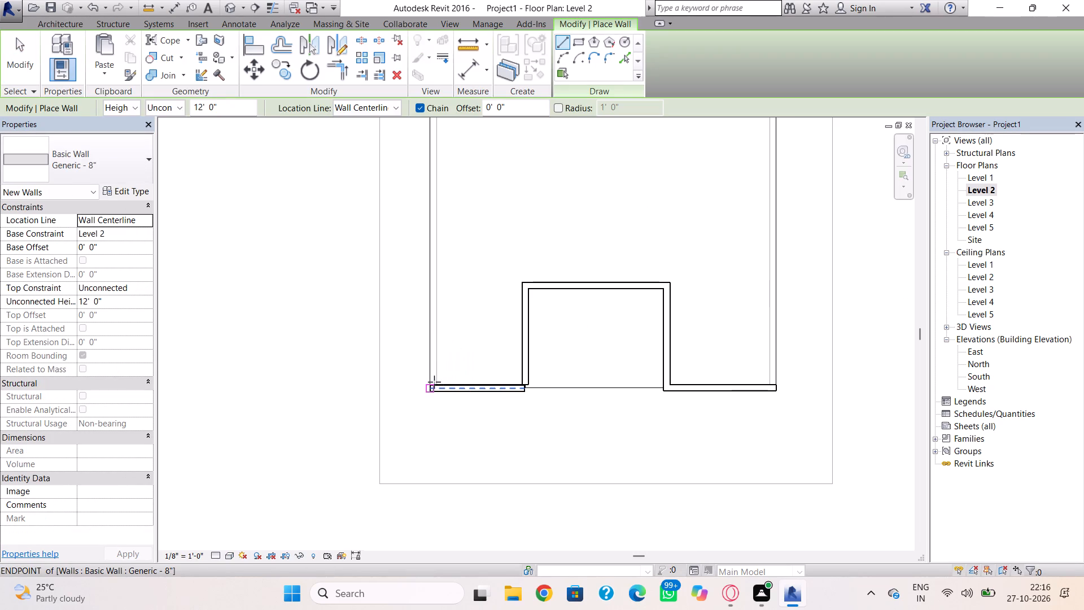
{"action": "left_click", "coordinate": [434, 382]}
{"action": "middle_click_drag", "start_coordinate": [425, 170], "coordinate": [426, 394]}
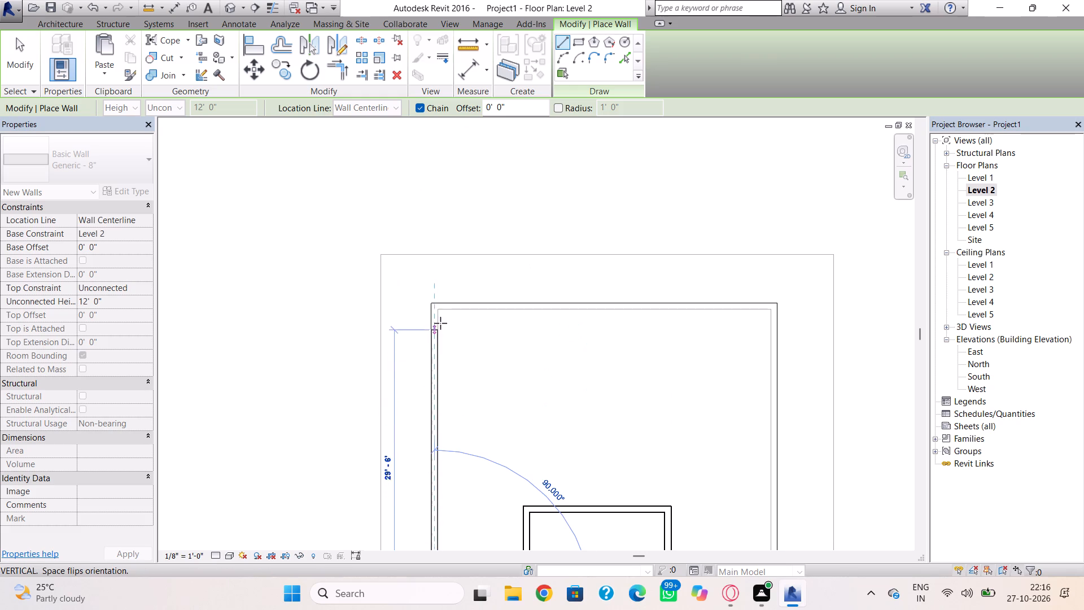
{"action": "left_click", "coordinate": [439, 302]}
{"action": "key", "text": "Escape"}
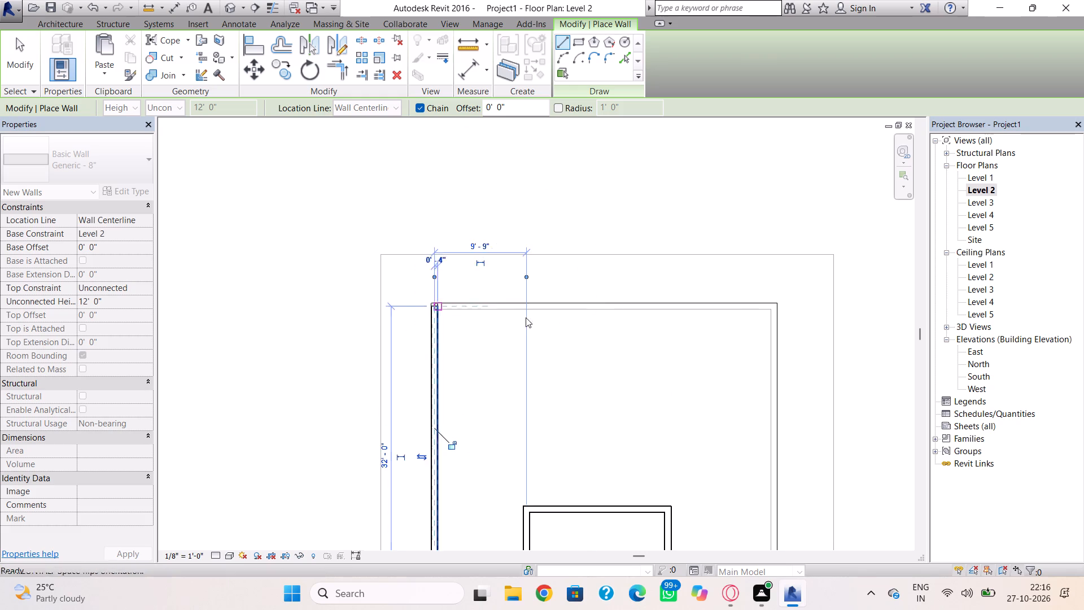
{"action": "scroll", "coordinate": [445, 306], "scroll_direction": "up", "scroll_amount": 3}
{"action": "key", "text": "Escape"}
Shorten the left wall at its back end to a length of 31'-8".
{"action": "left_click", "coordinate": [431, 308]}
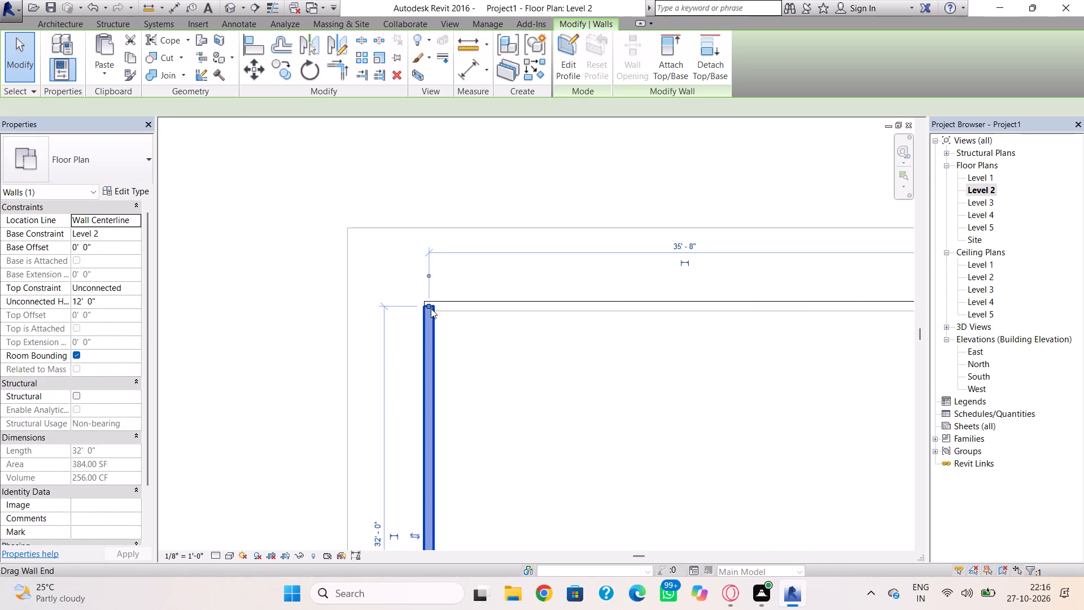
{"action": "scroll", "coordinate": [431, 308], "scroll_direction": "up", "scroll_amount": 5}
{"action": "left_click_drag", "start_coordinate": [427, 303], "coordinate": [429, 313]}
{"action": "left_click", "coordinate": [495, 351]}
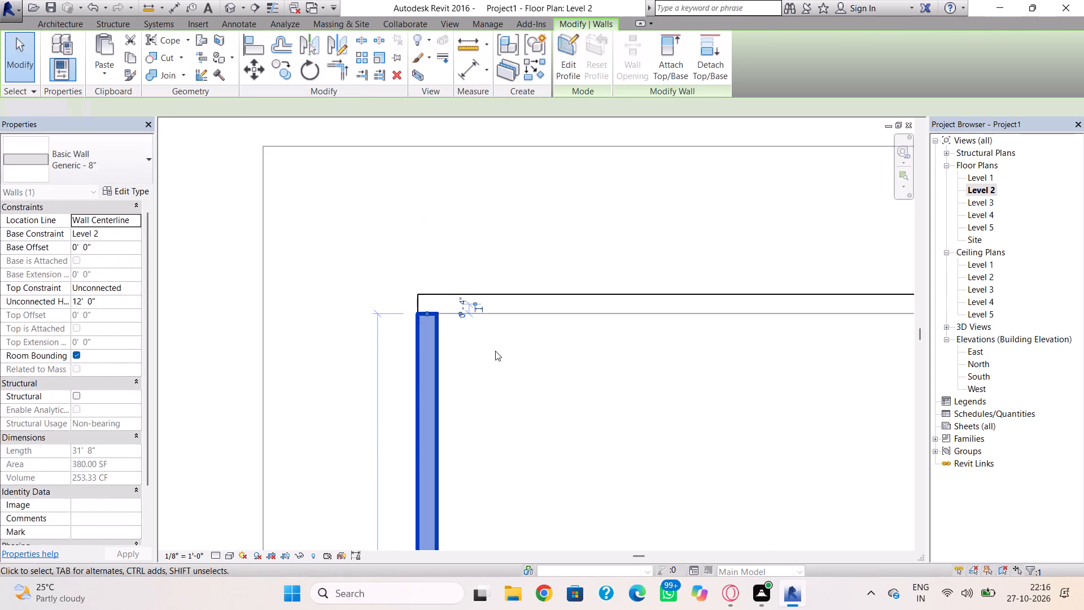
Draw the back wall along the rear roof edge from the back-left corner, with the location line at Finish Face: Exterior, stopping just before the back-right corner.
{"action": "left_click", "coordinate": [60, 46]}
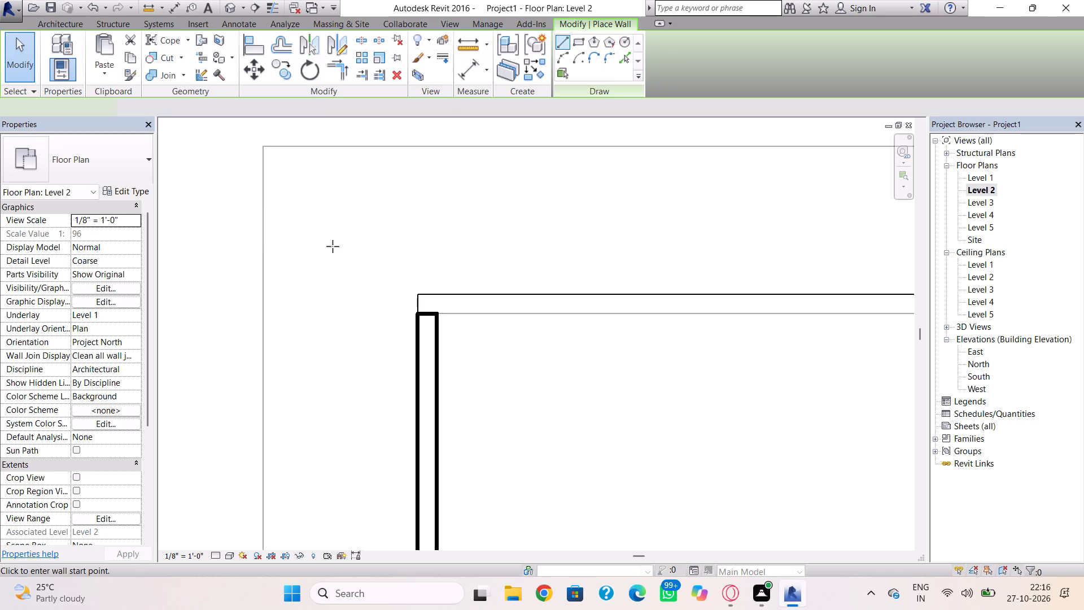
{"action": "left_click", "coordinate": [417, 298]}
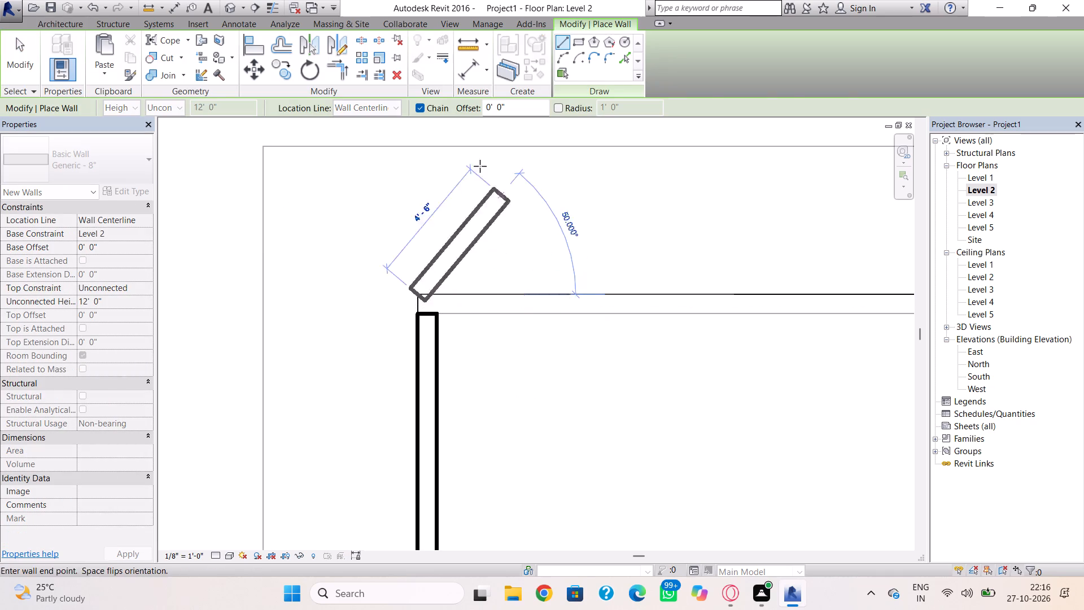
{"action": "key", "text": "Escape"}
{"action": "left_click", "coordinate": [381, 111]}
{"action": "left_click", "coordinate": [391, 147]}
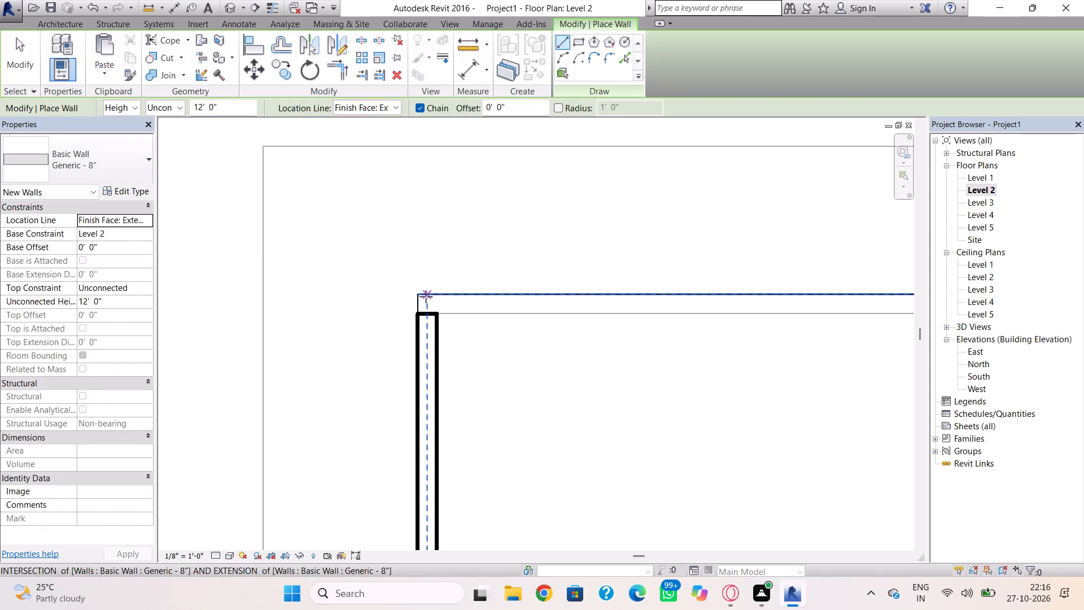
{"action": "left_click", "coordinate": [418, 294]}
{"action": "scroll", "coordinate": [784, 296], "scroll_direction": "down", "scroll_amount": 2}
{"action": "middle_click_drag", "start_coordinate": [783, 296], "coordinate": [319, 324]}
{"action": "scroll", "coordinate": [314, 323], "scroll_direction": "down", "scroll_amount": 1}
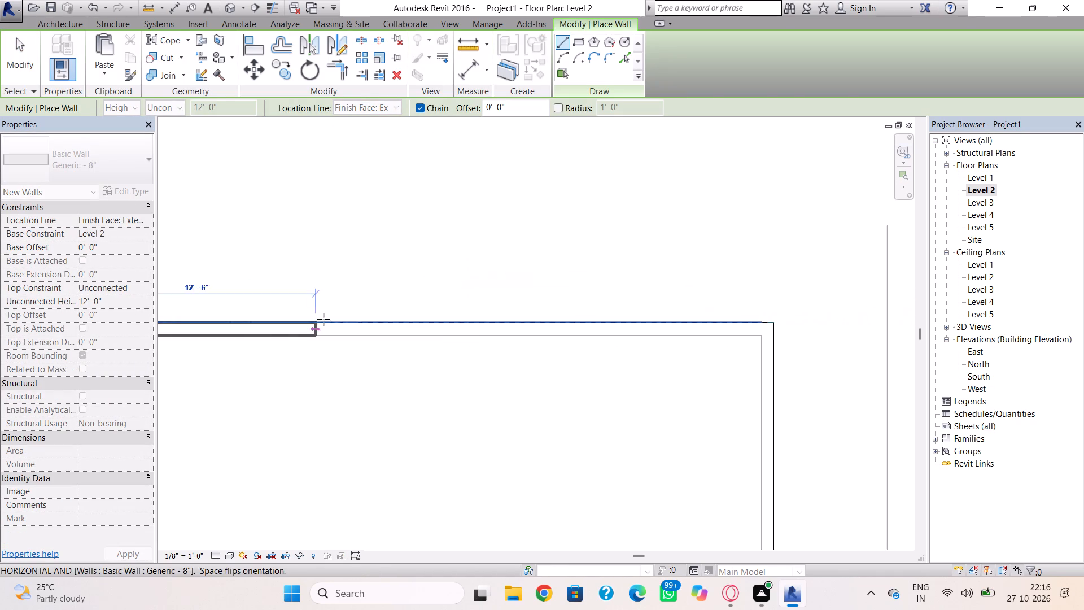
{"action": "left_click", "coordinate": [763, 330]}
{"action": "key", "text": "Escape"}
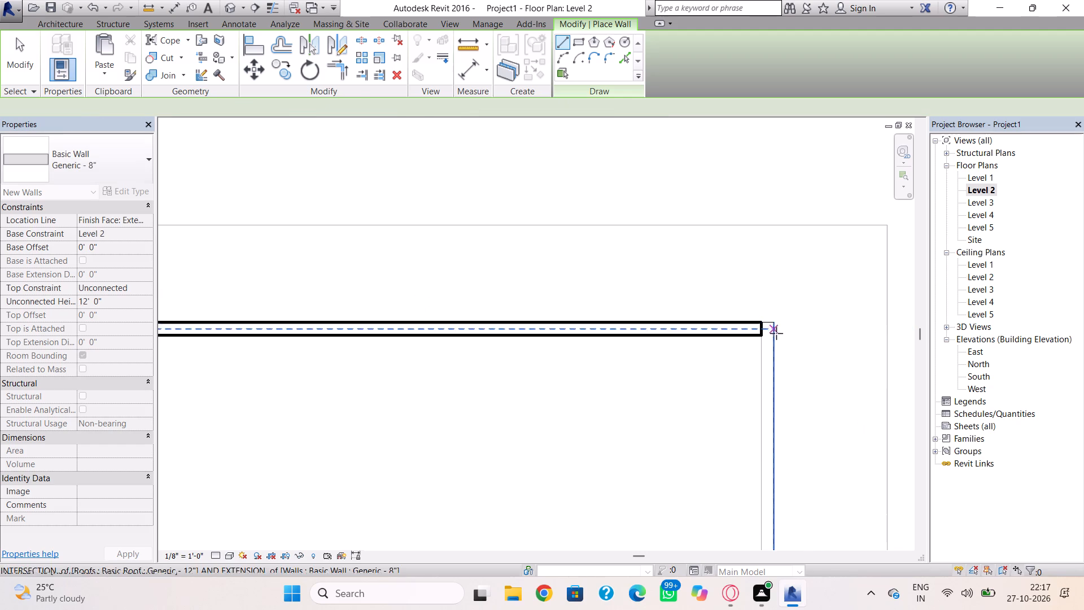
Draw the right side wall from the roof's back-right corner forward to the end of the right front wall.
{"action": "left_click", "coordinate": [776, 323]}
{"action": "scroll", "coordinate": [792, 432], "scroll_direction": "down", "scroll_amount": 2}
{"action": "middle_click_drag", "start_coordinate": [779, 411], "coordinate": [743, 223]}
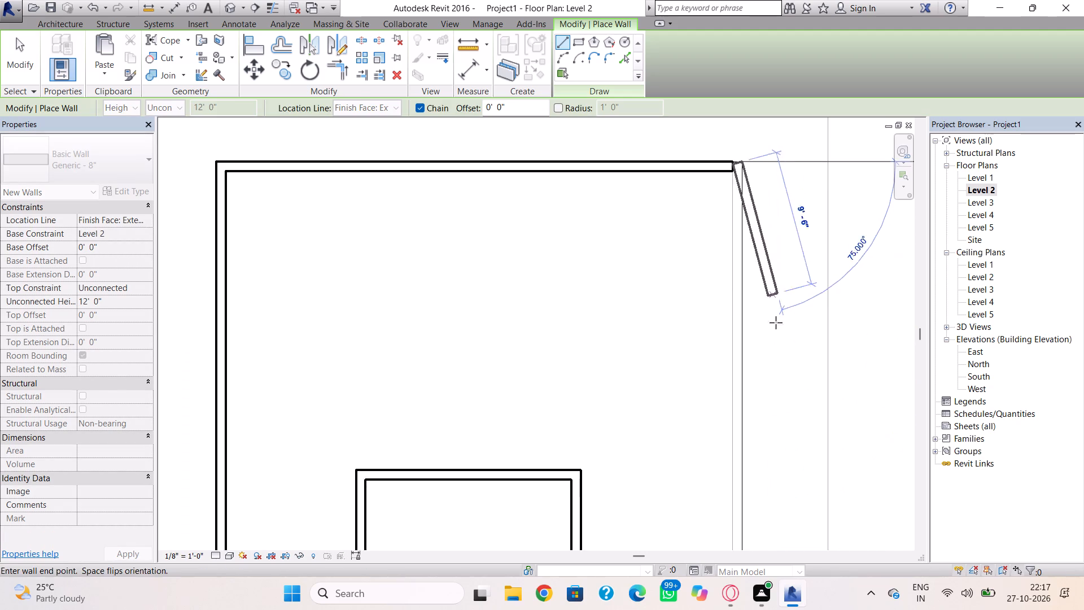
{"action": "scroll", "coordinate": [775, 328], "scroll_direction": "down", "scroll_amount": 3}
{"action": "middle_click_drag", "start_coordinate": [759, 361], "coordinate": [735, 180]}
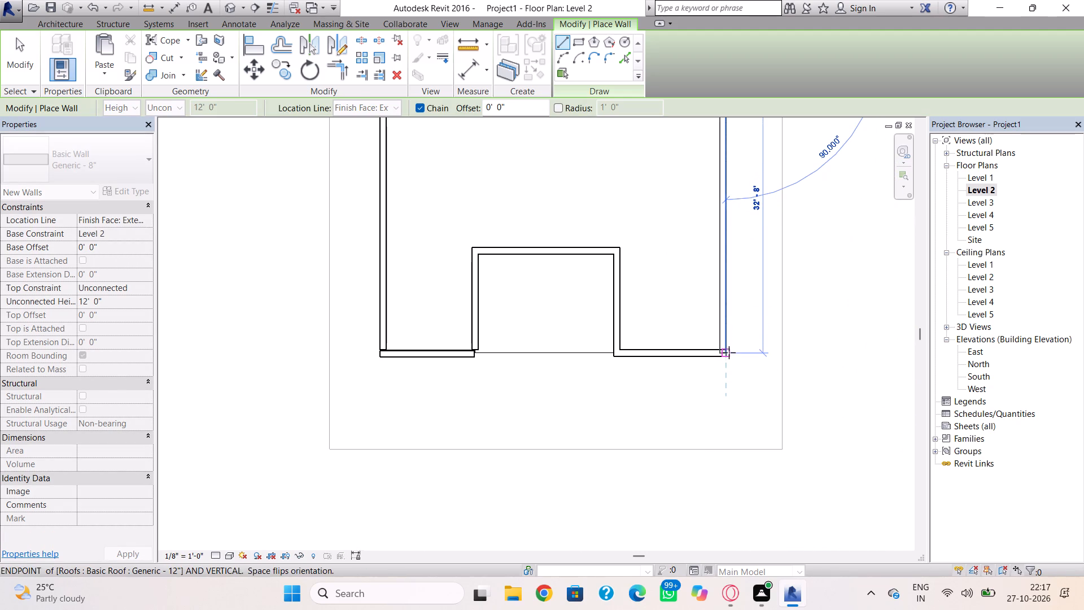
{"action": "scroll", "coordinate": [730, 347], "scroll_direction": "up", "scroll_amount": 8}
{"action": "left_click", "coordinate": [724, 352]}
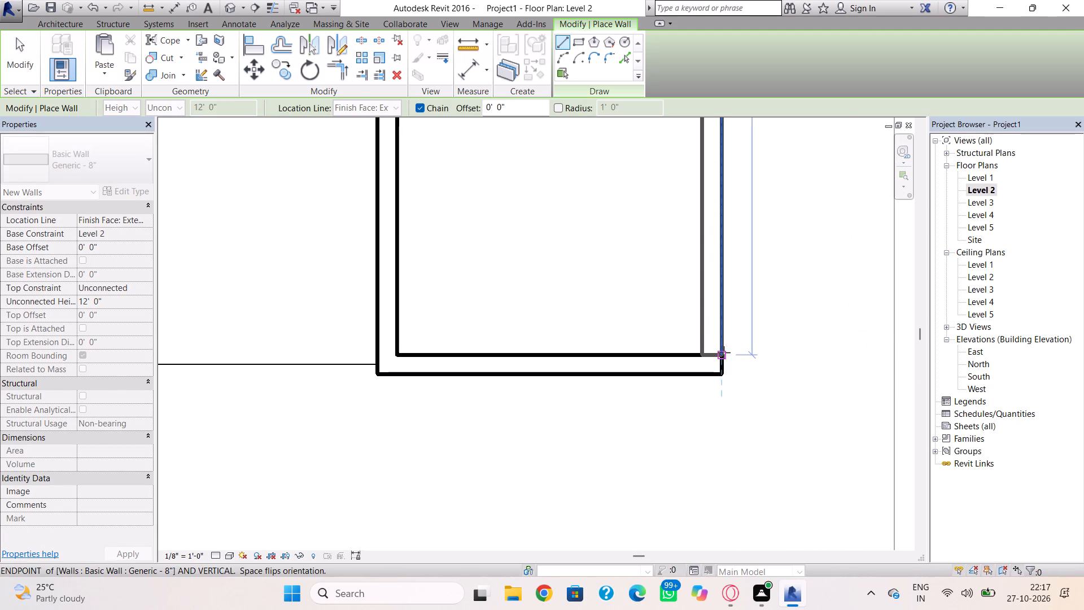
{"action": "key", "text": "Escape"}
{"action": "scroll", "coordinate": [678, 278], "scroll_direction": "down", "scroll_amount": 7}
{"action": "middle_click_drag", "start_coordinate": [671, 277], "coordinate": [685, 323]}
{"action": "scroll", "coordinate": [687, 325], "scroll_direction": "down", "scroll_amount": 1}
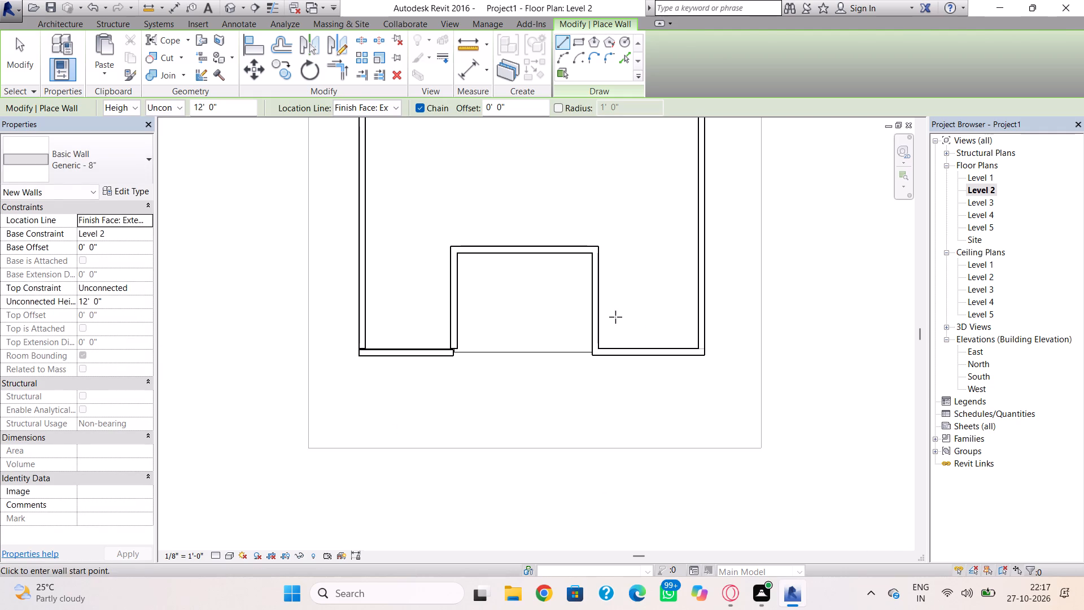
{"action": "key", "text": "Escape"}
Extend the tall front wall's inner end to line up with the far face of the recess's left side wall.
{"action": "scroll", "coordinate": [453, 347], "scroll_direction": "up", "scroll_amount": 8}
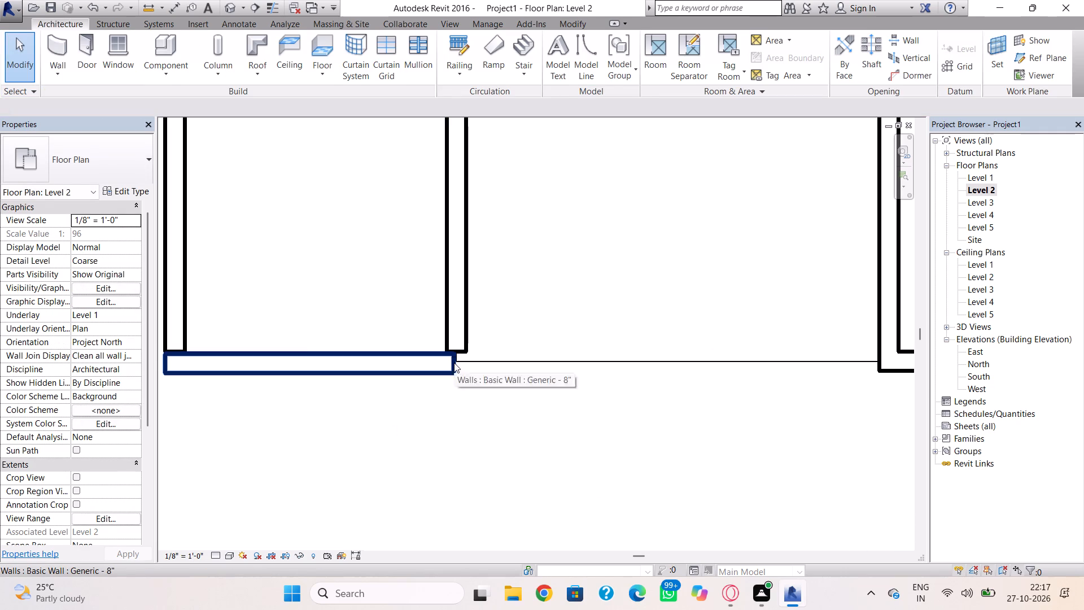
{"action": "left_click", "coordinate": [454, 363]}
{"action": "left_click_drag", "start_coordinate": [455, 357], "coordinate": [458, 356]}
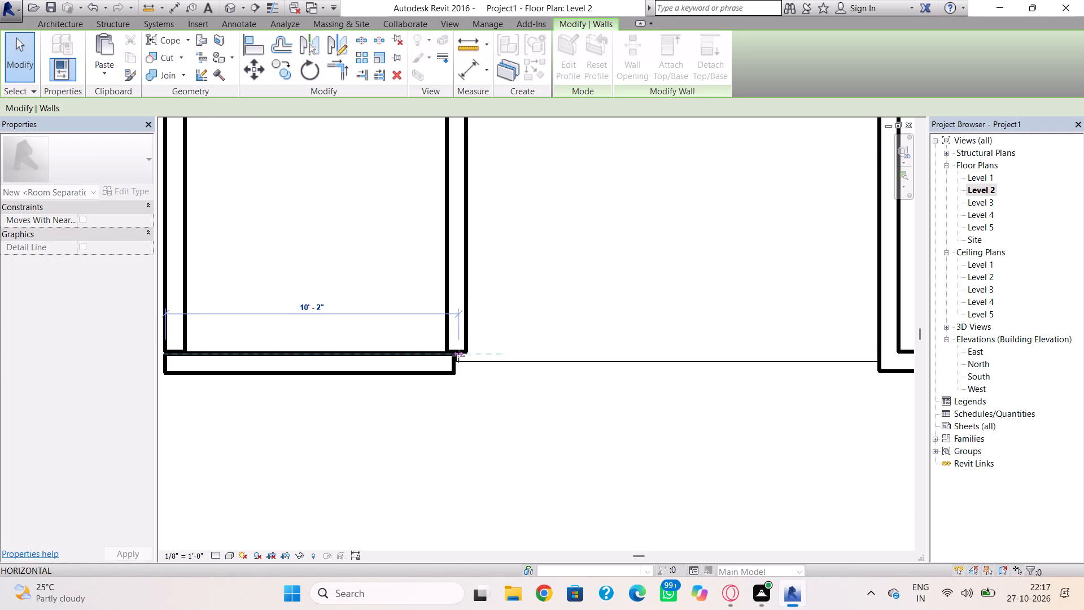
{"action": "left_click_drag", "start_coordinate": [458, 356], "coordinate": [464, 353]}
{"action": "left_click", "coordinate": [513, 351]}
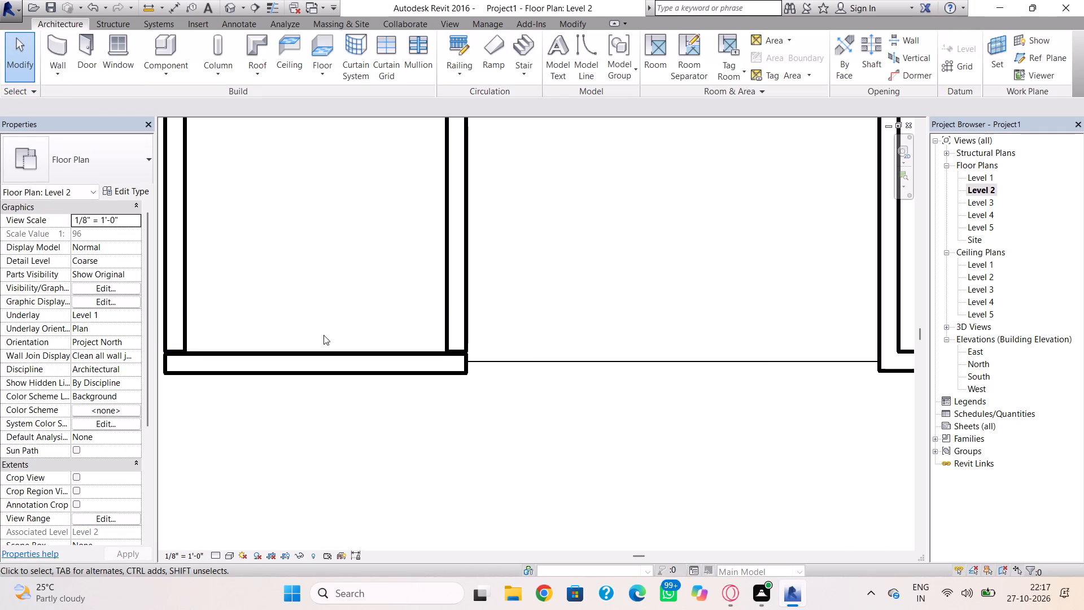
Adjust the left wall's front end to meet the back face of the tall front wall.
{"action": "scroll", "coordinate": [170, 346], "scroll_direction": "up", "scroll_amount": 3}
{"action": "left_click", "coordinate": [169, 348]}
{"action": "scroll", "coordinate": [180, 353], "scroll_direction": "up", "scroll_amount": 4}
{"action": "left_click_drag", "start_coordinate": [176, 353], "coordinate": [176, 360]}
{"action": "scroll", "coordinate": [334, 313], "scroll_direction": "down", "scroll_amount": 4}
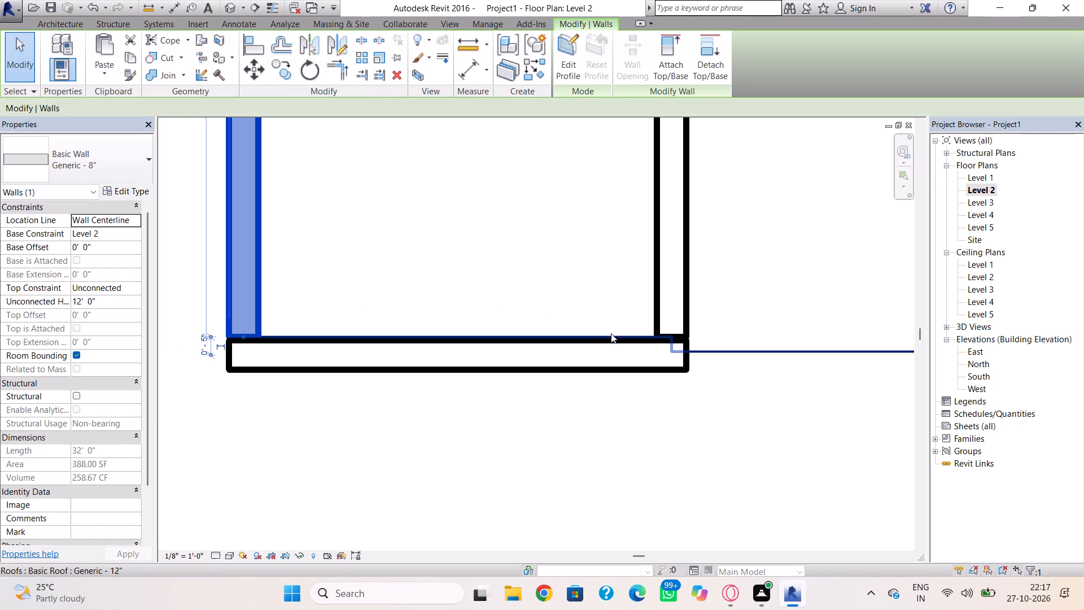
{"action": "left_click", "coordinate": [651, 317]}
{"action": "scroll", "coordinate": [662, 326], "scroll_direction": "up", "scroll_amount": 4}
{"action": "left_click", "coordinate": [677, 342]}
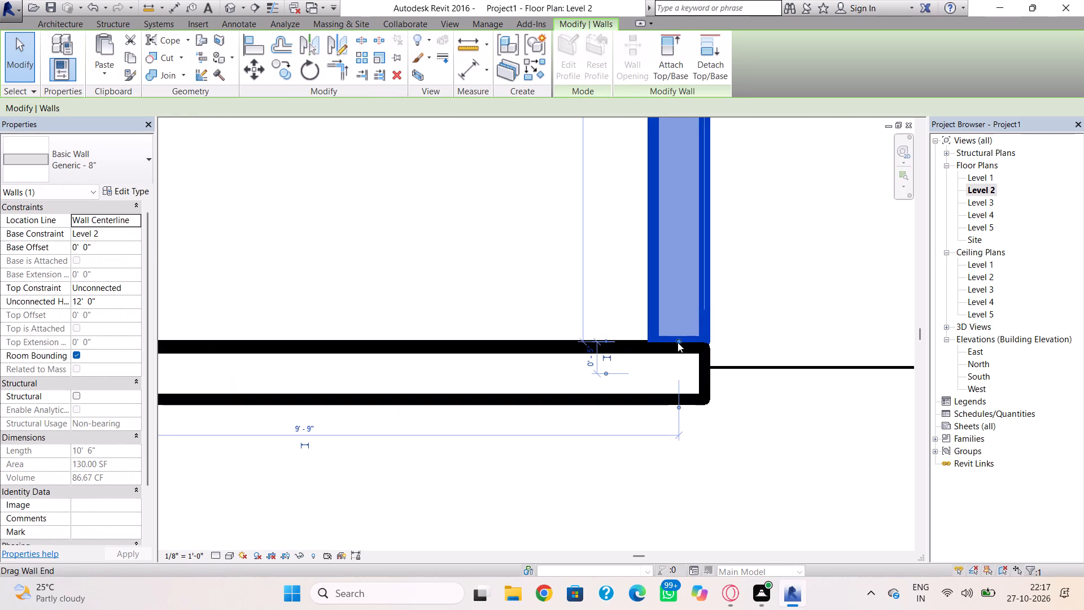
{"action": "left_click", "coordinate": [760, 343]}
Copy all eight outer and recess walls in the Level 2 plan, including the tall front wall, and paste them aligned to Level 3.
{"action": "scroll", "coordinate": [740, 337], "scroll_direction": "down", "scroll_amount": 5}
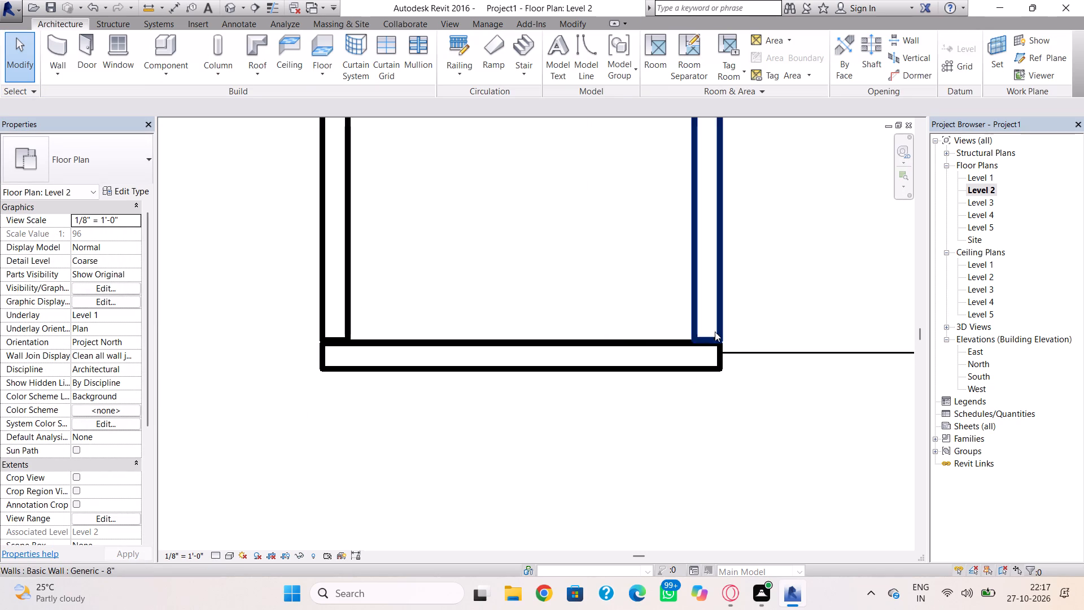
{"action": "scroll", "coordinate": [697, 328], "scroll_direction": "down", "scroll_amount": 11}
{"action": "middle_click_drag", "start_coordinate": [656, 330], "coordinate": [539, 388]}
{"action": "scroll", "coordinate": [540, 388], "scroll_direction": "down", "scroll_amount": 4}
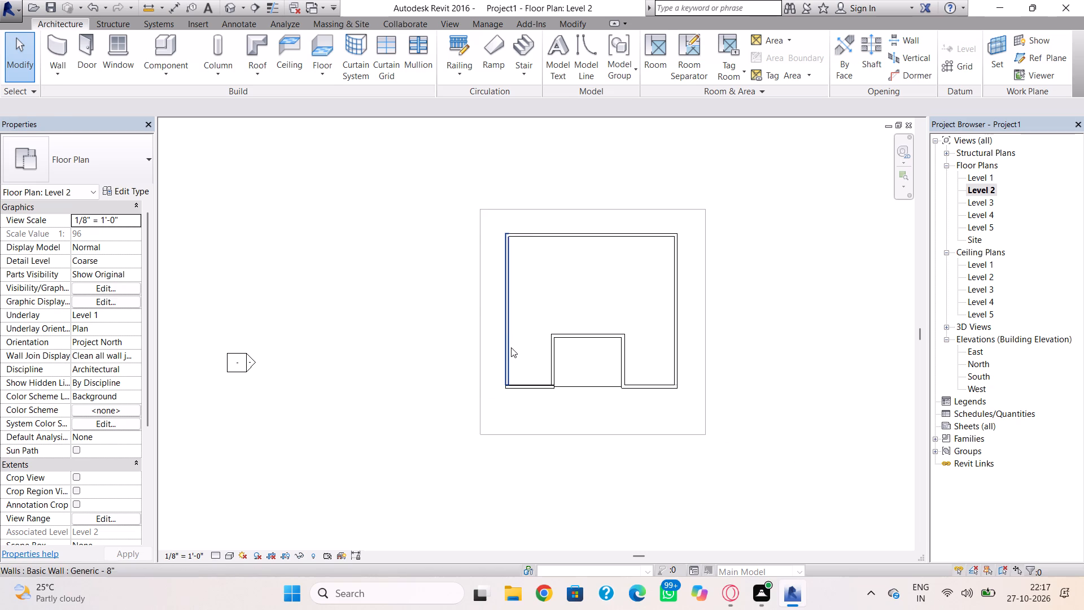
{"action": "left_click", "coordinate": [511, 347]}
{"action": "left_click", "coordinate": [593, 238], "text": "ctrl"}
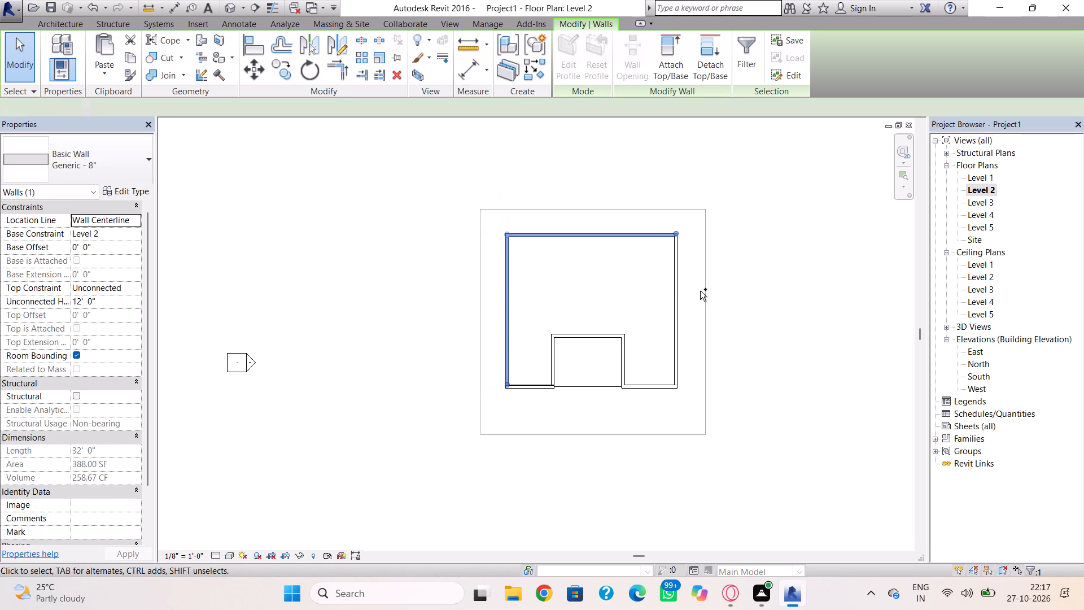
{"action": "left_click", "coordinate": [678, 295], "text": "ctrl"}
{"action": "left_click", "coordinate": [653, 387], "text": "ctrl"}
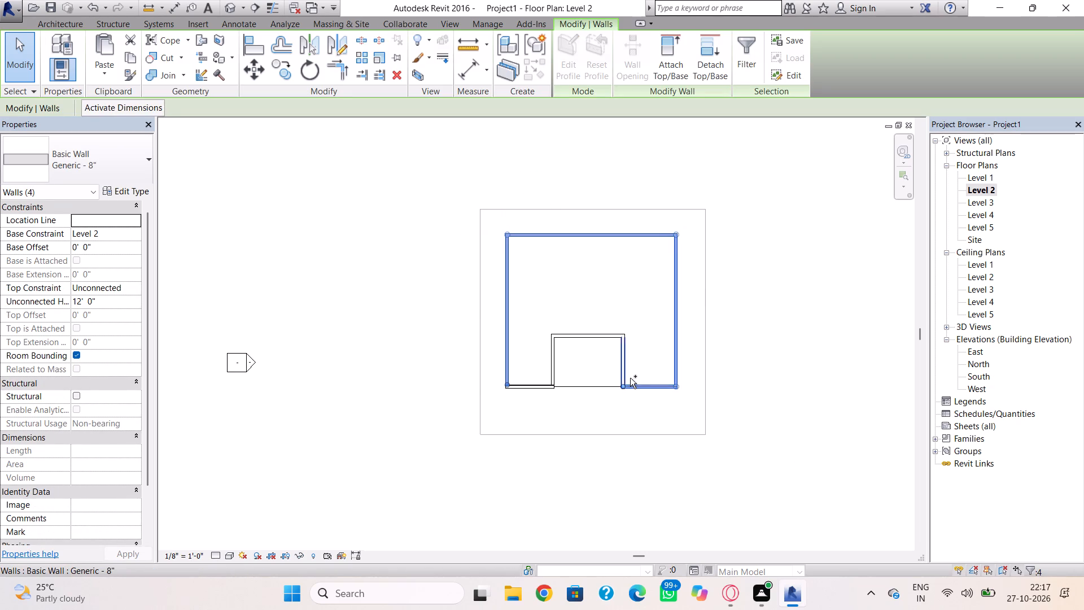
{"action": "left_click", "coordinate": [630, 378], "text": "ctrl"}
{"action": "left_click", "coordinate": [610, 339], "text": "ctrl"}
{"action": "left_click", "coordinate": [558, 362], "text": "ctrl"}
{"action": "left_click", "coordinate": [541, 383], "text": "ctrl"}
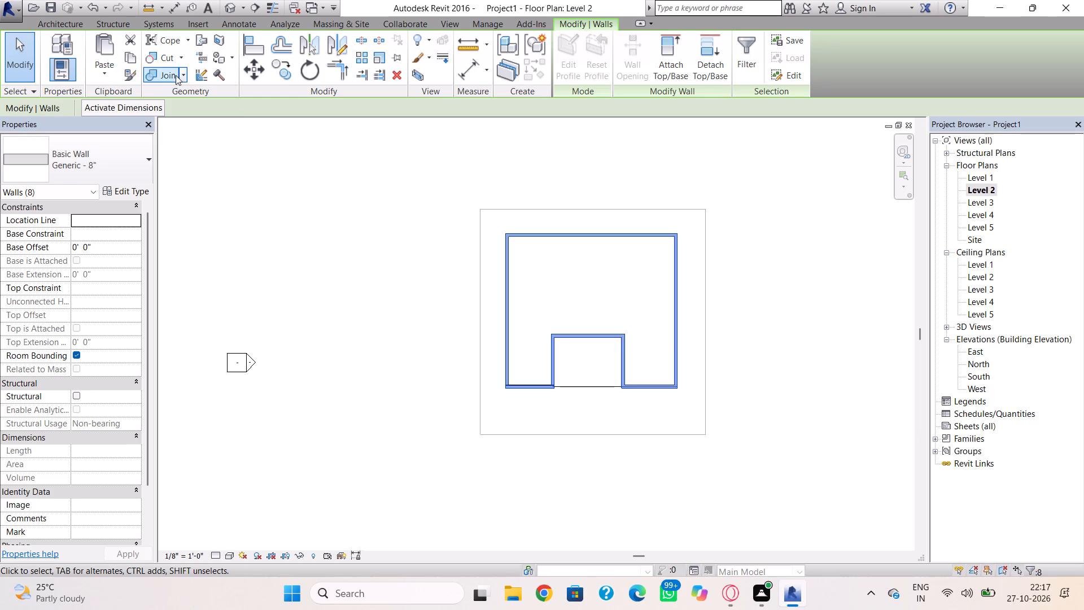
{"action": "left_click", "coordinate": [137, 59]}
{"action": "left_click", "coordinate": [110, 85]}
{"action": "left_click", "coordinate": [107, 76]}
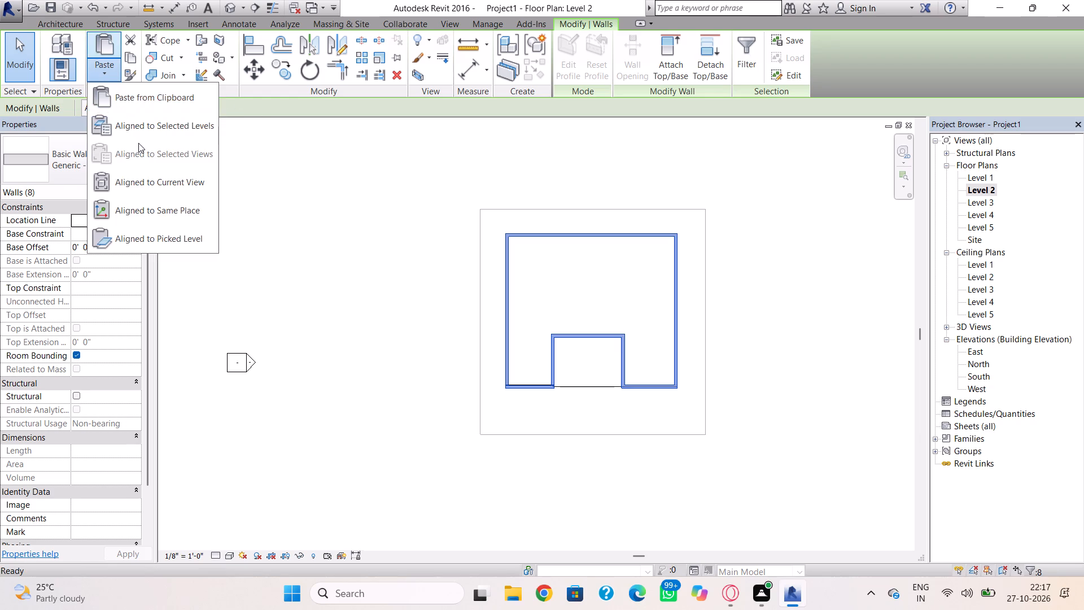
{"action": "left_click", "coordinate": [143, 130]}
{"action": "left_click", "coordinate": [476, 221]}
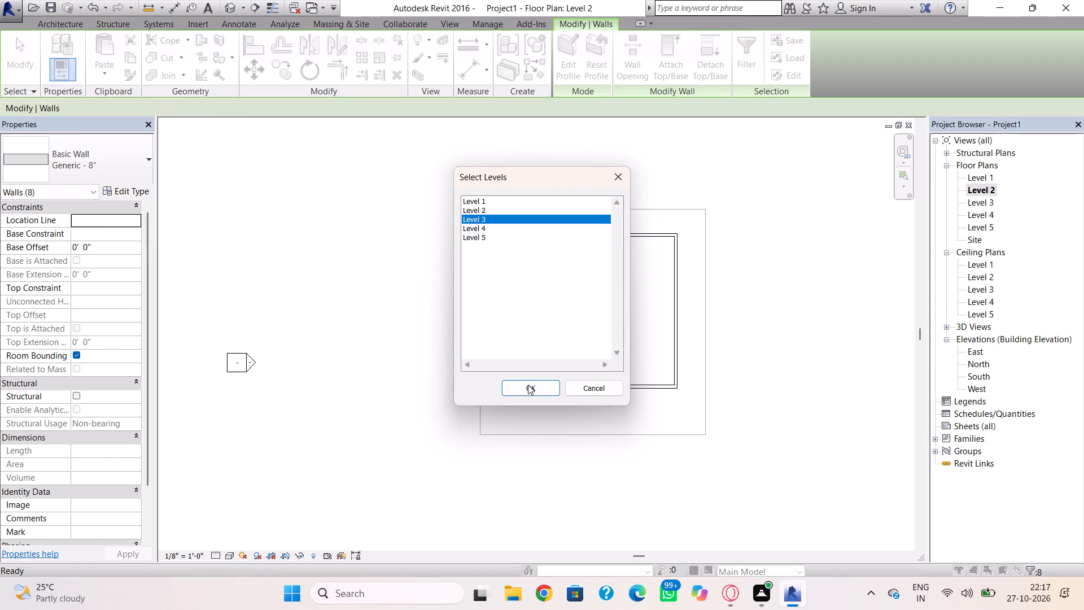
{"action": "left_click", "coordinate": [528, 385]}
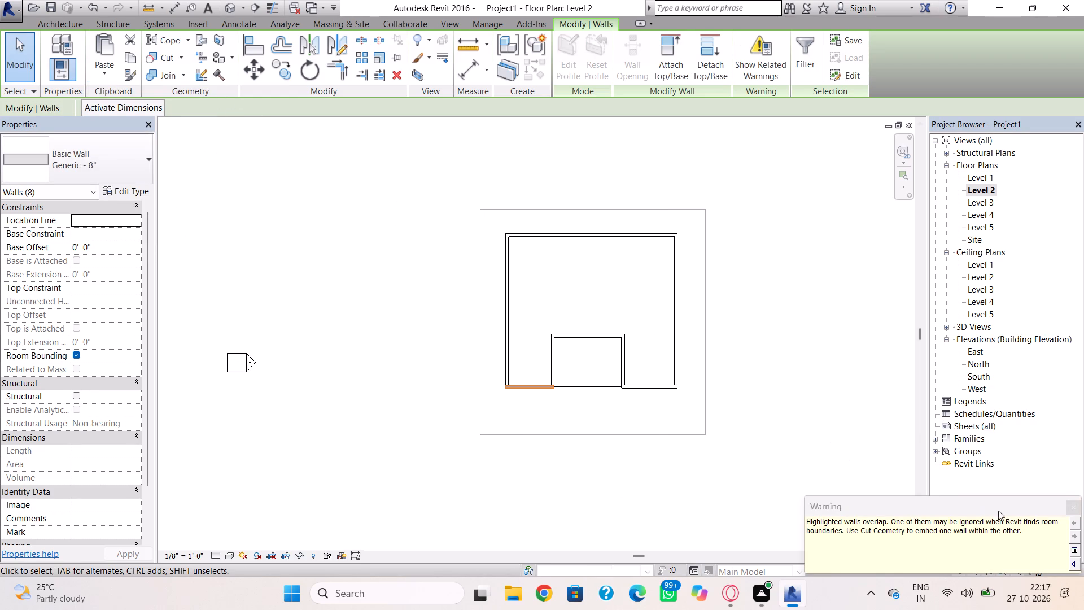
In the 3D view, copy the roof based at Level 3 and paste it aligned to Level 4.
{"action": "left_click", "coordinate": [231, 10]}
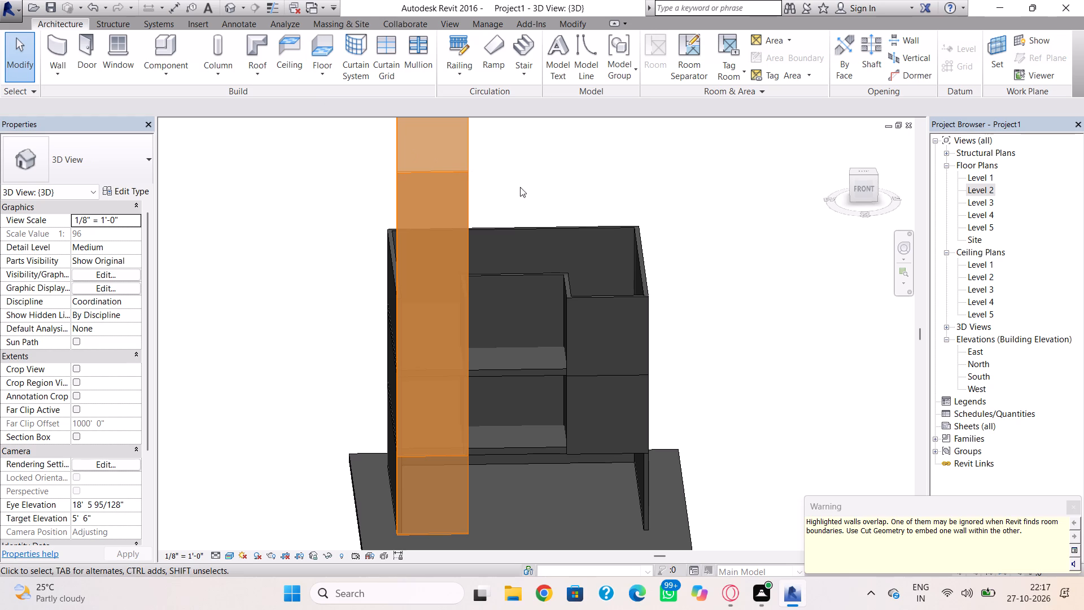
{"action": "right_click_drag", "start_coordinate": [555, 204], "coordinate": [431, 284], "text": "shift"}
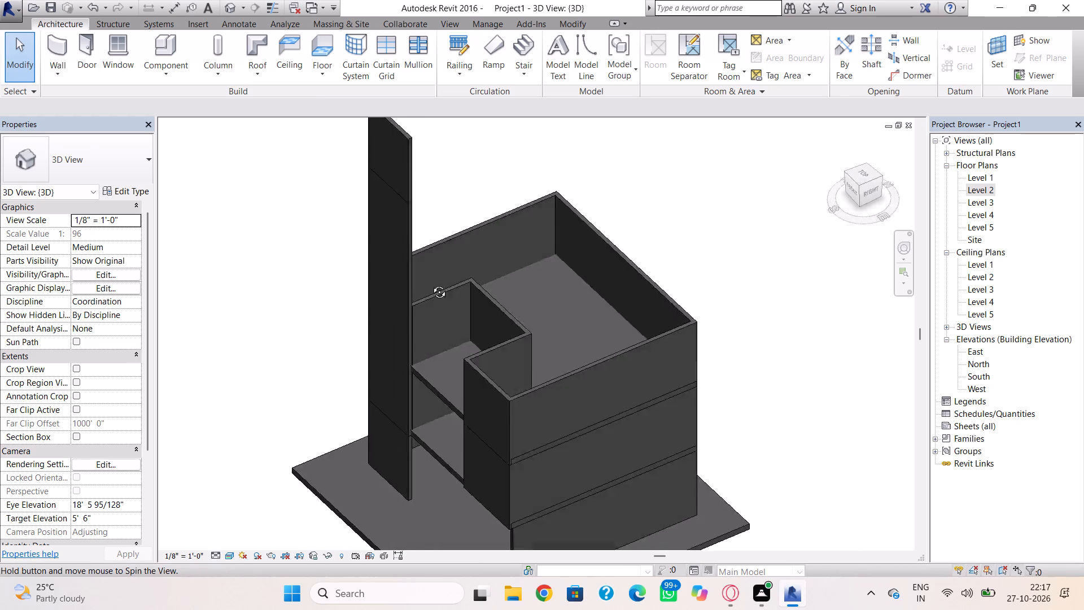
{"action": "right_click_drag", "start_coordinate": [431, 284], "coordinate": [537, 185], "text": "shift"}
{"action": "left_click", "coordinate": [502, 352]}
{"action": "left_click", "coordinate": [500, 358]}
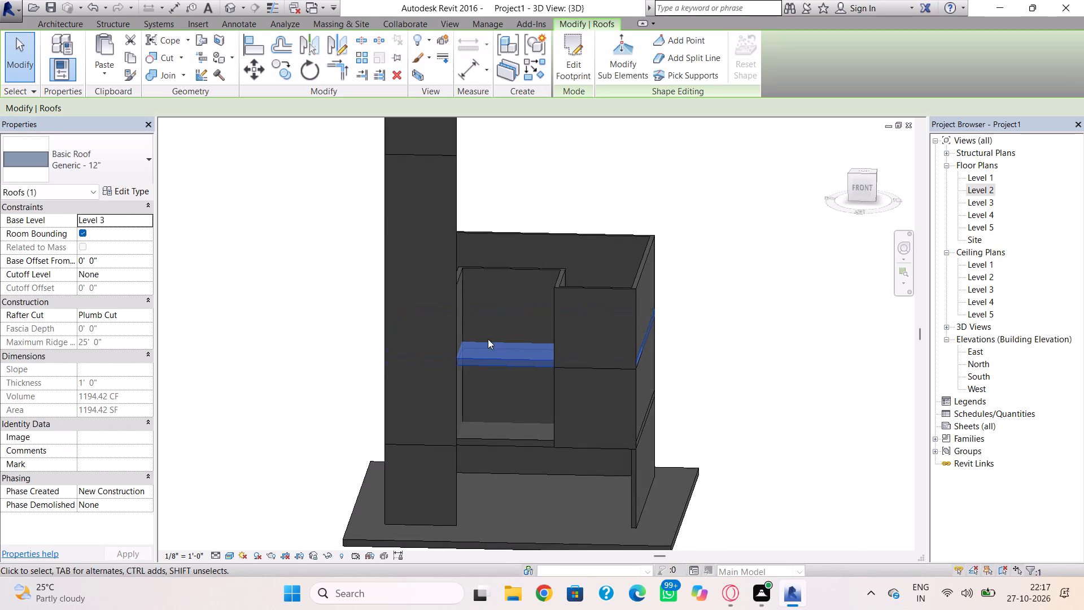
{"action": "left_click", "coordinate": [135, 53]}
{"action": "left_click", "coordinate": [116, 69]}
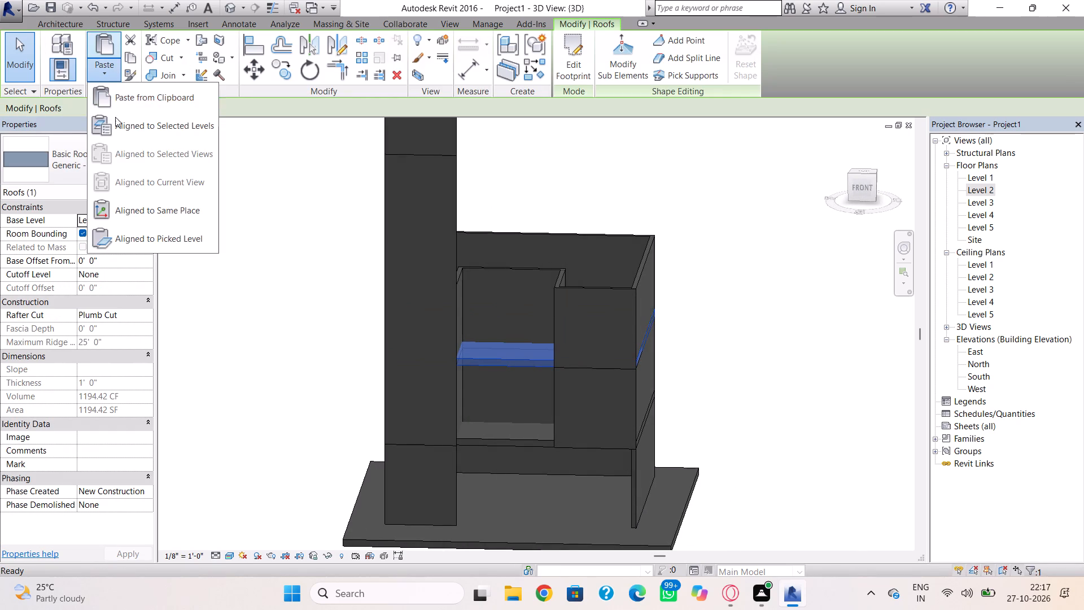
{"action": "left_click", "coordinate": [115, 122]}
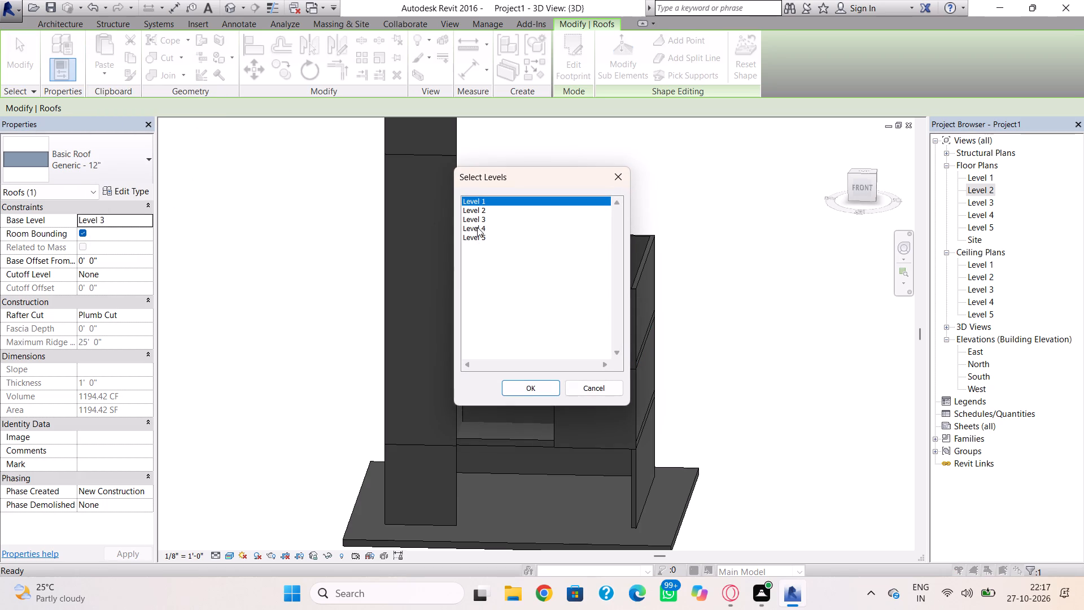
{"action": "left_click", "coordinate": [477, 229]}
{"action": "left_click", "coordinate": [526, 384]}
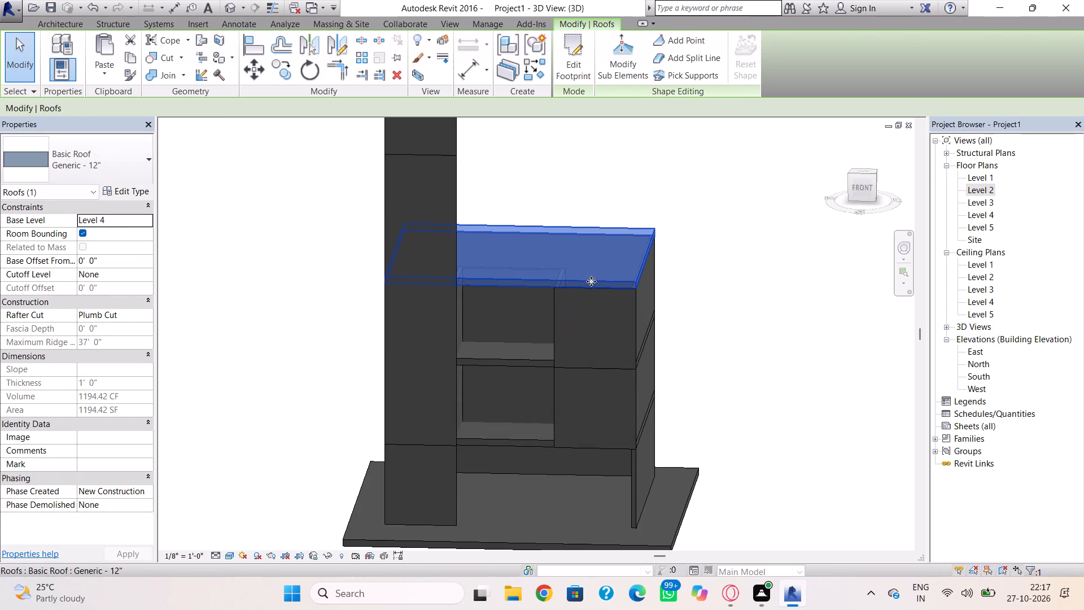
{"action": "key", "text": "Escape"}
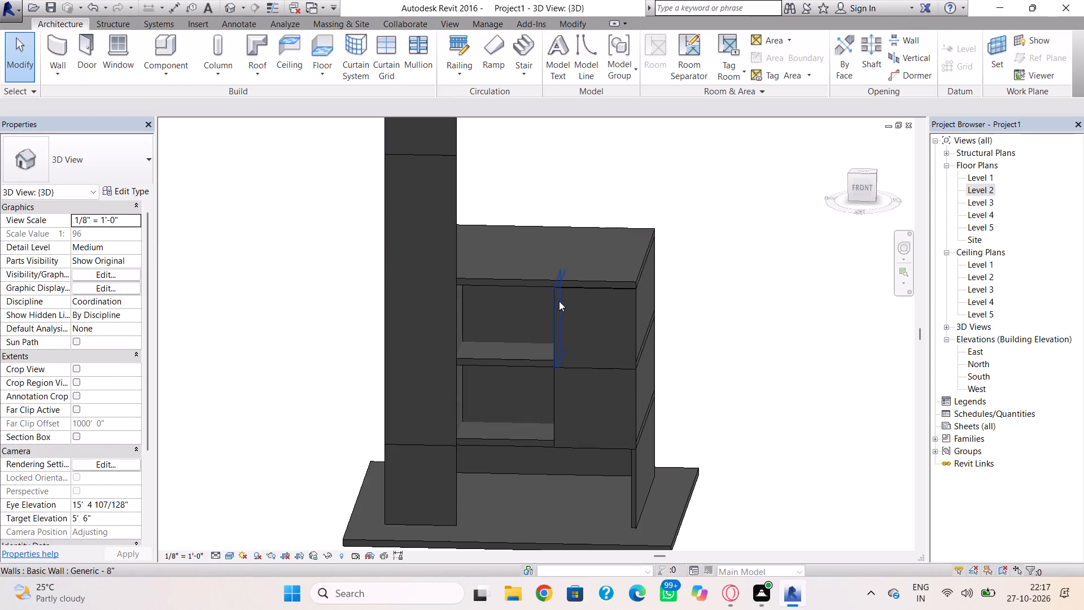
Copy the eight outer and recess walls in the Level 2 plan, including the tall front wall, and paste them aligned to Level 4.
{"action": "double_click", "coordinate": [976, 192]}
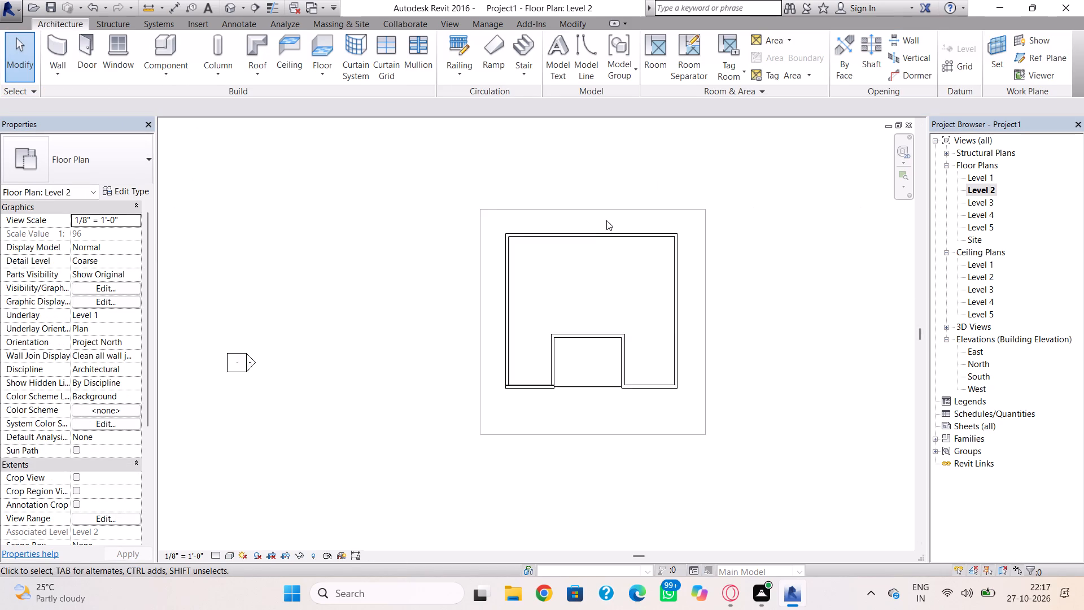
{"action": "scroll", "coordinate": [605, 222], "scroll_direction": "down", "scroll_amount": 5}
{"action": "left_click", "coordinate": [594, 283]}
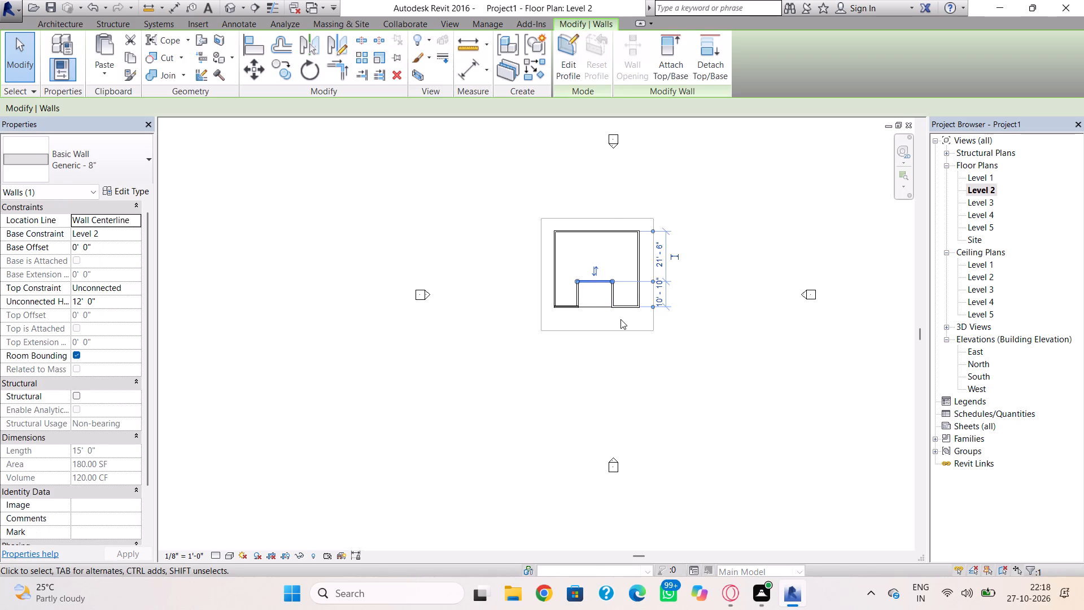
{"action": "left_click", "coordinate": [615, 302], "text": "ctrl"}
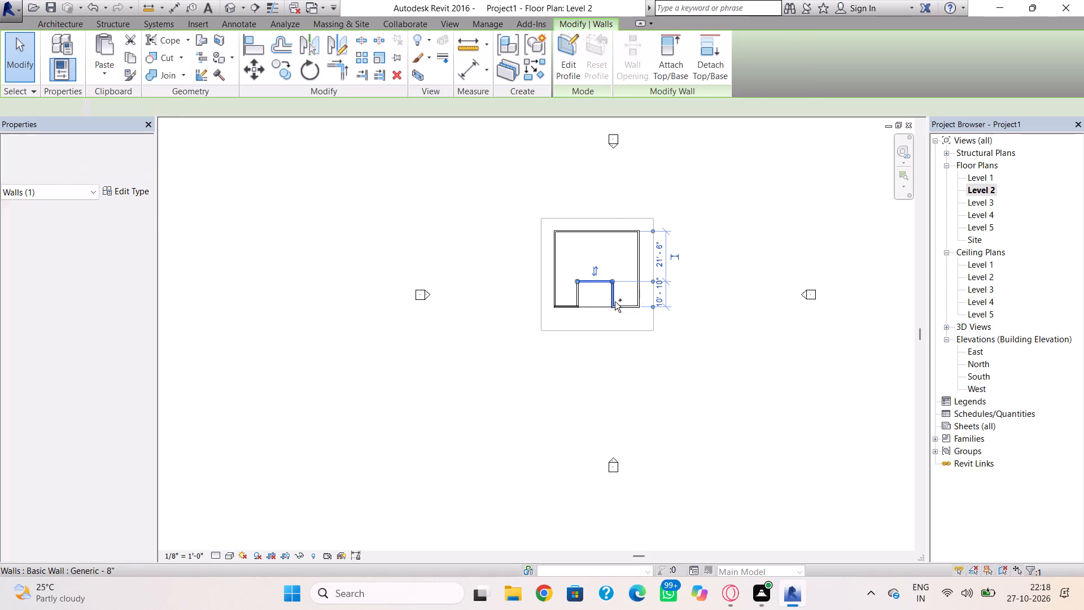
{"action": "left_click", "coordinate": [619, 306], "text": "ctrl"}
{"action": "left_click", "coordinate": [630, 308], "text": "ctrl"}
{"action": "left_click", "coordinate": [640, 293], "text": "ctrl"}
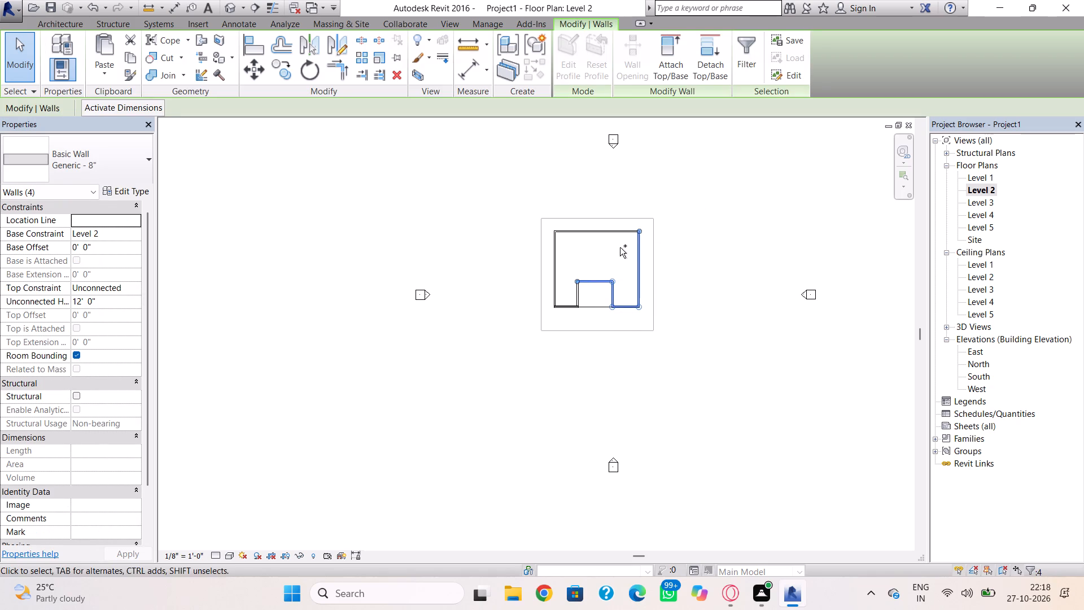
{"action": "left_click", "coordinate": [615, 235], "text": "ctrl"}
{"action": "left_click", "coordinate": [556, 264], "text": "ctrl"}
{"action": "left_click", "coordinate": [569, 303], "text": "ctrl"}
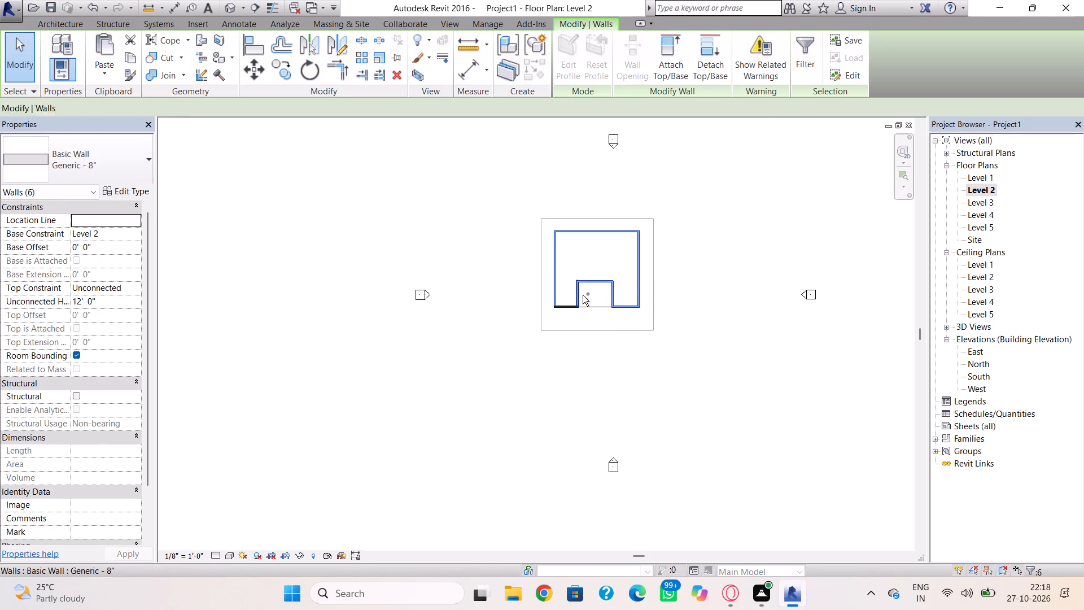
{"action": "left_click", "coordinate": [569, 306], "text": "ctrl"}
{"action": "left_click", "coordinate": [579, 297], "text": "ctrl"}
{"action": "scroll", "coordinate": [572, 315], "scroll_direction": "up", "scroll_amount": 8}
{"action": "left_click", "coordinate": [567, 296], "text": "ctrl"}
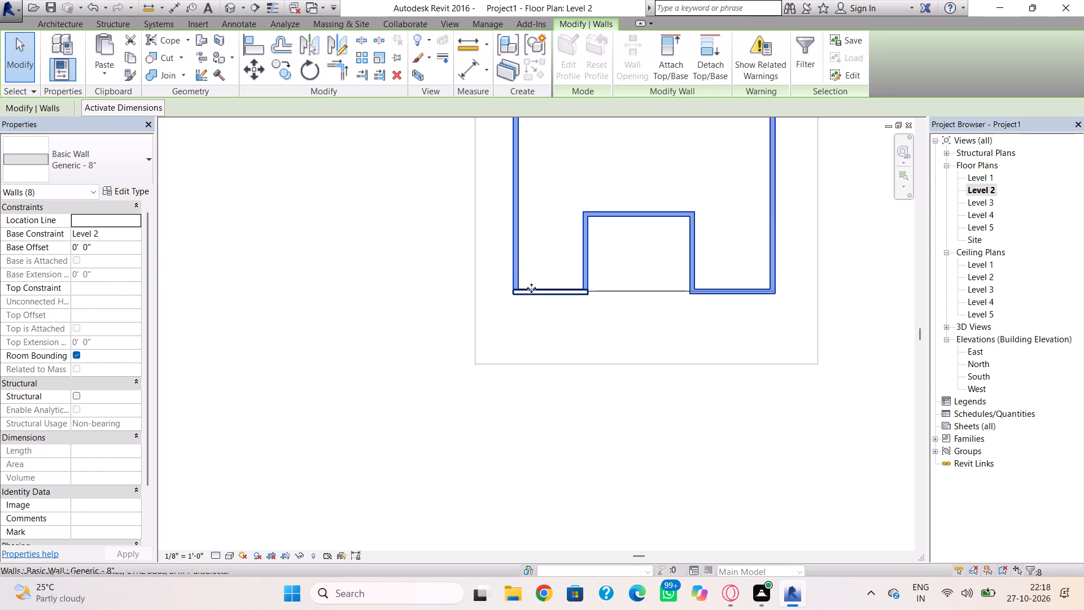
{"action": "scroll", "coordinate": [457, 229], "scroll_direction": "down", "scroll_amount": 1}
{"action": "middle_click_drag", "start_coordinate": [454, 237], "coordinate": [370, 271]}
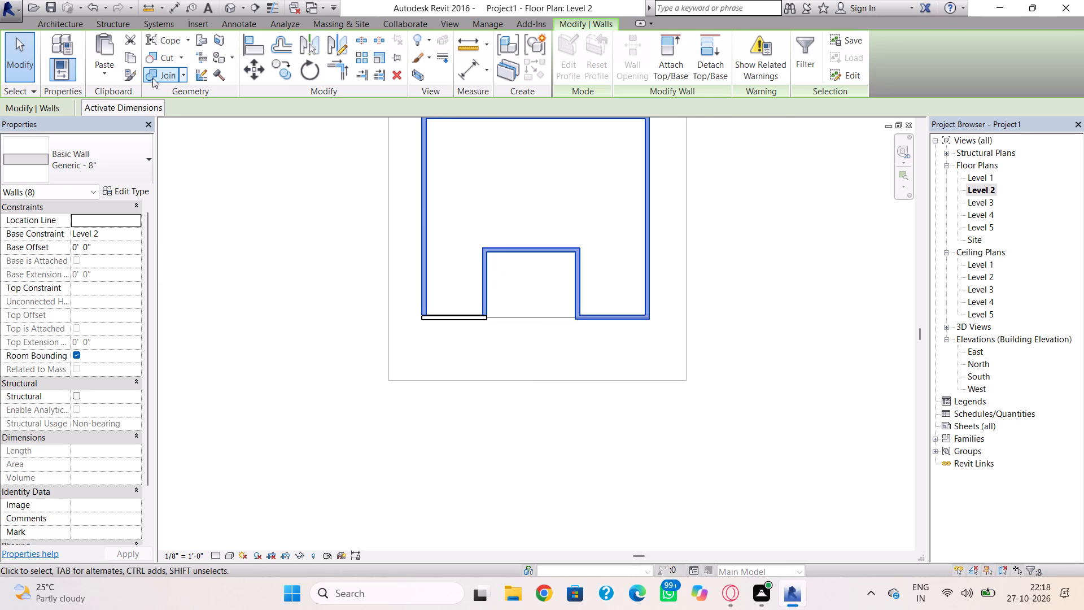
{"action": "left_click", "coordinate": [134, 58]}
{"action": "left_click", "coordinate": [111, 69]}
{"action": "left_click", "coordinate": [128, 126]}
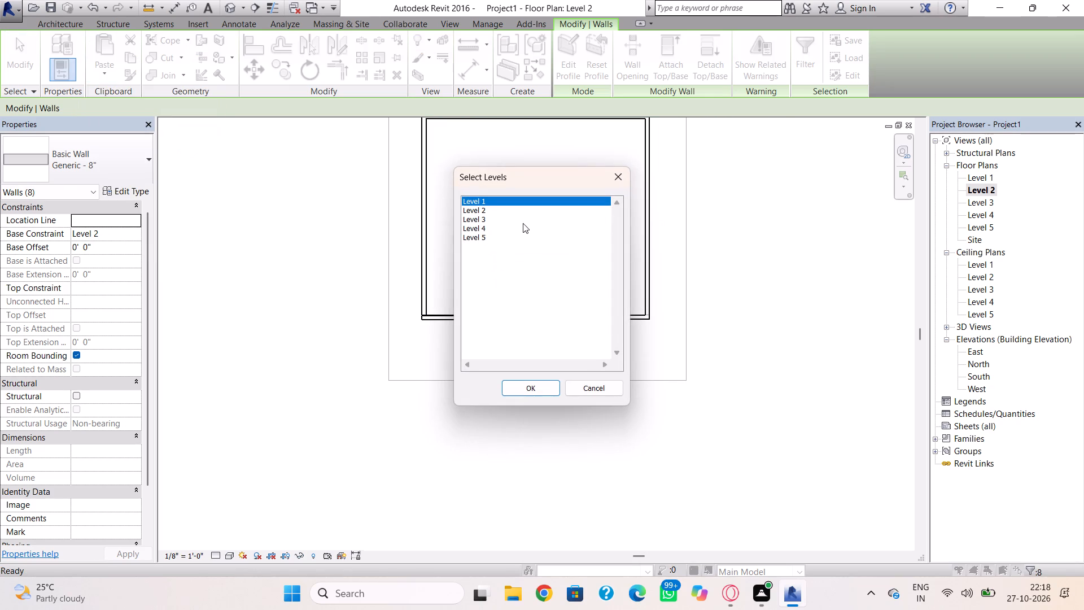
{"action": "left_click", "coordinate": [483, 228]}
{"action": "left_click", "coordinate": [548, 392]}
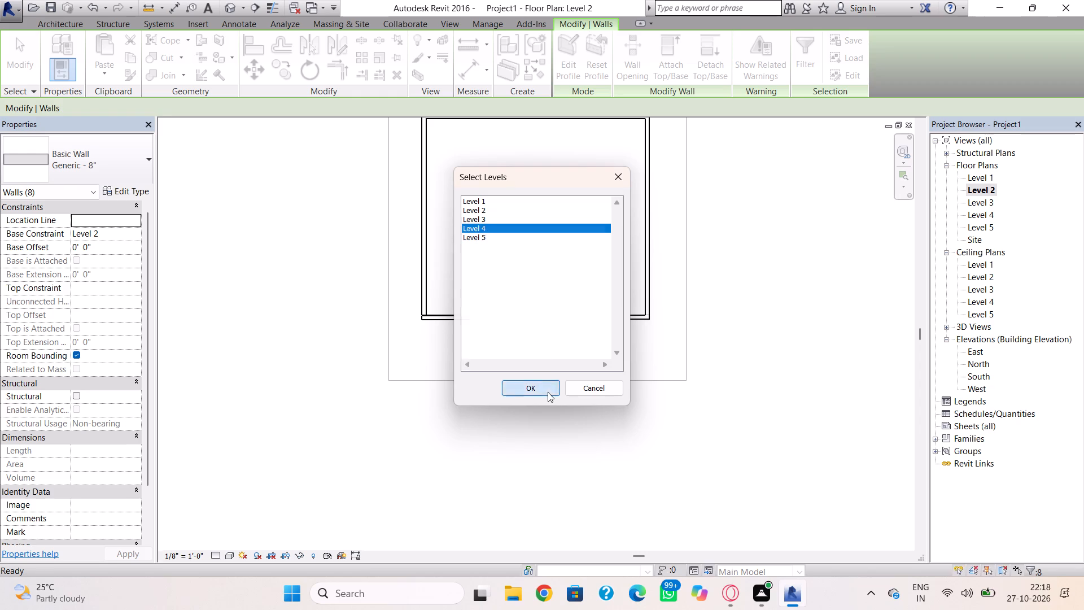
In the 3D view, delete the tall front-corner wall based at Level 1.
{"action": "left_click", "coordinate": [235, 5]}
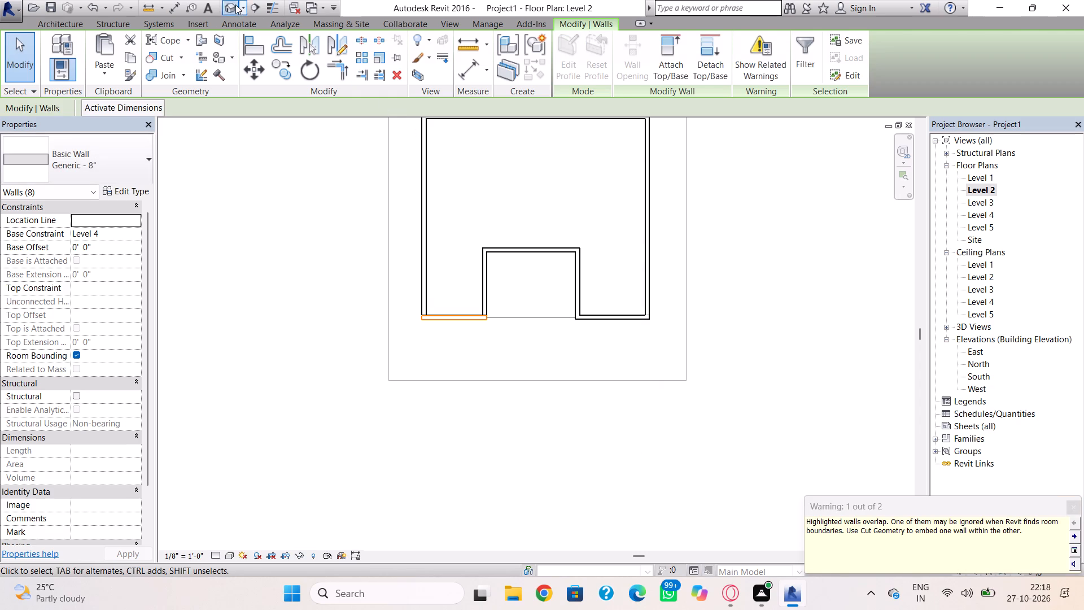
{"action": "key", "text": "Escape"}
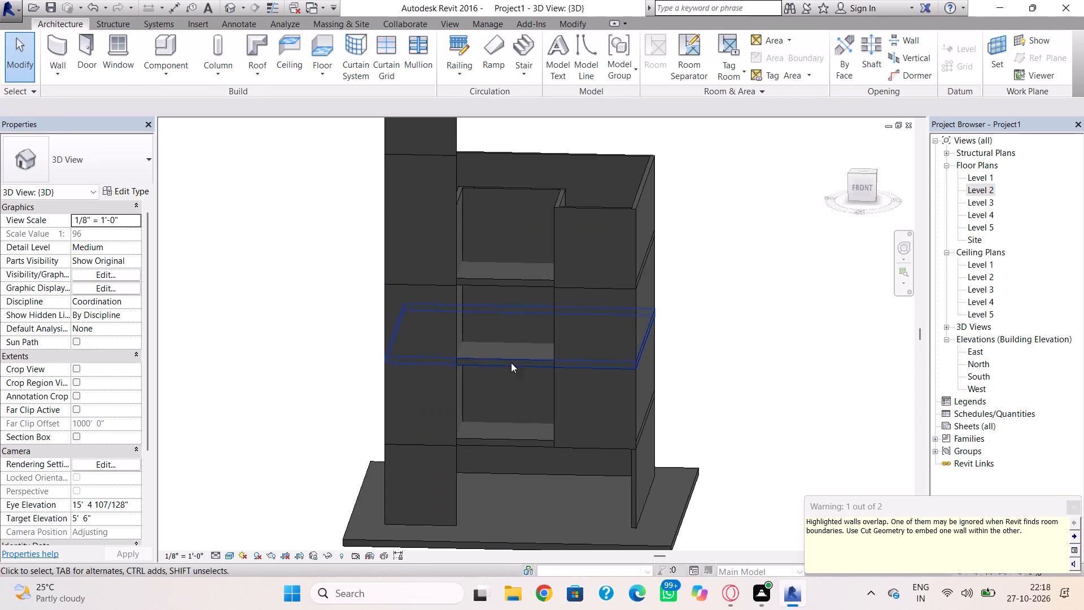
{"action": "right_click_drag", "start_coordinate": [539, 409], "coordinate": [440, 459], "text": "shift"}
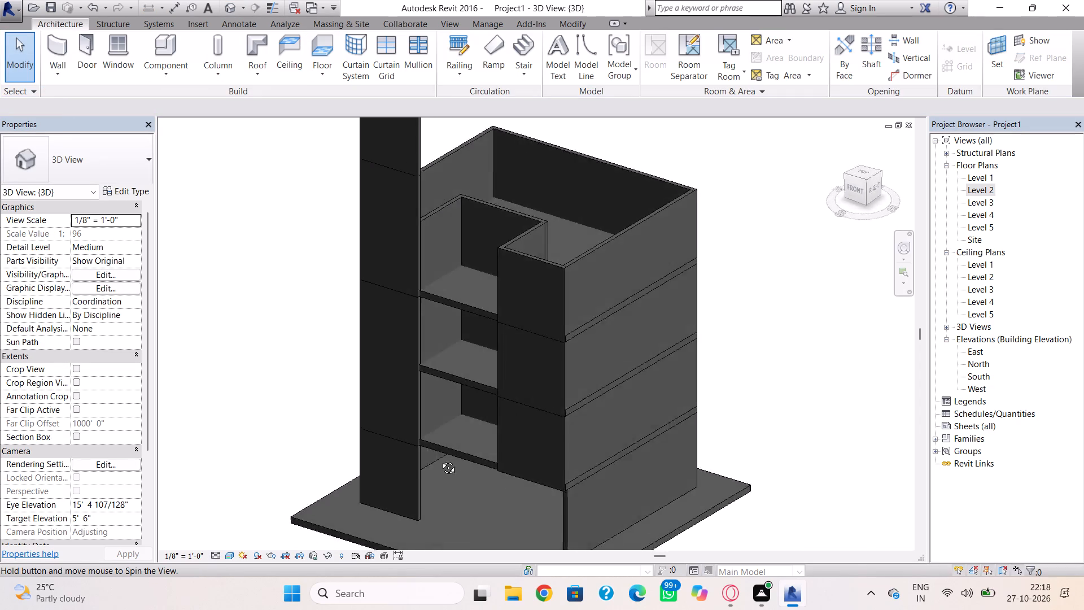
{"action": "right_click_drag", "start_coordinate": [440, 459], "coordinate": [453, 441], "text": "shift"}
{"action": "left_click", "coordinate": [410, 467]}
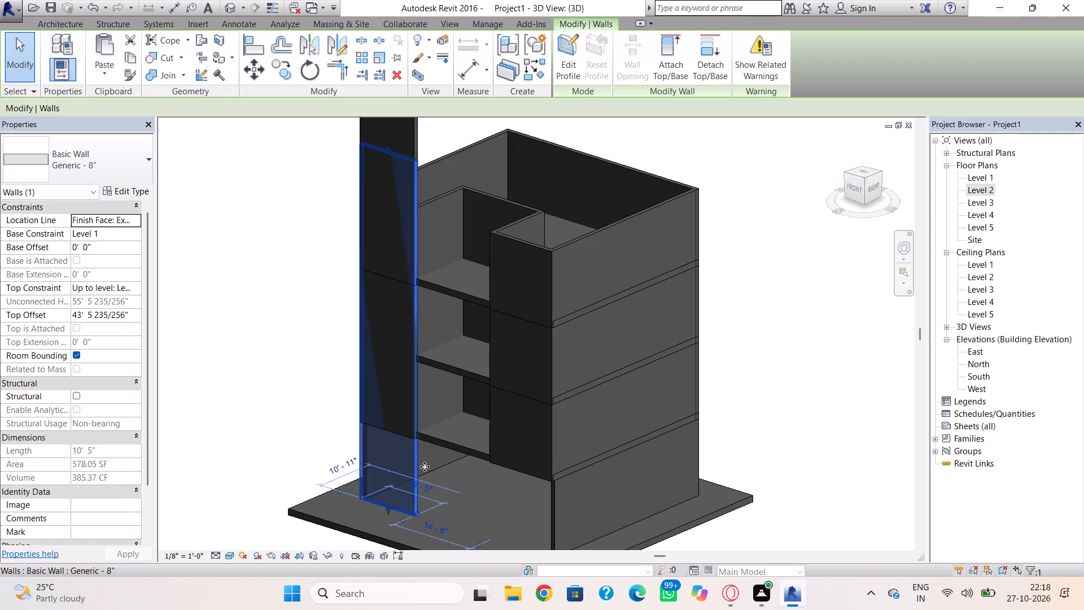
{"action": "right_click_drag", "start_coordinate": [435, 471], "coordinate": [522, 480]}
{"action": "key", "text": "Escape"}
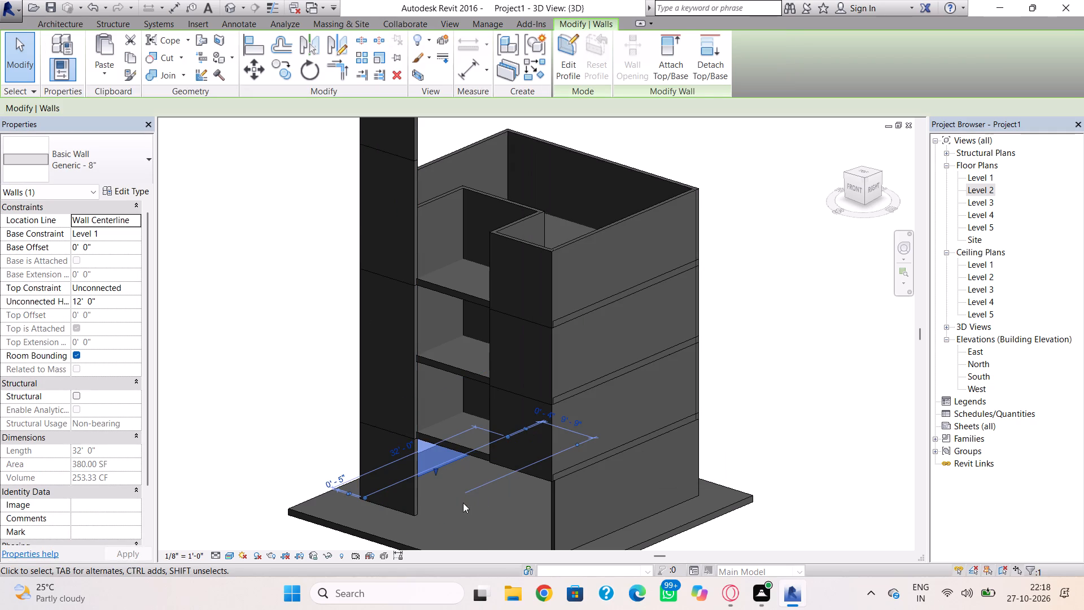
{"action": "key", "text": "Escape"}
{"action": "left_click", "coordinate": [404, 492]}
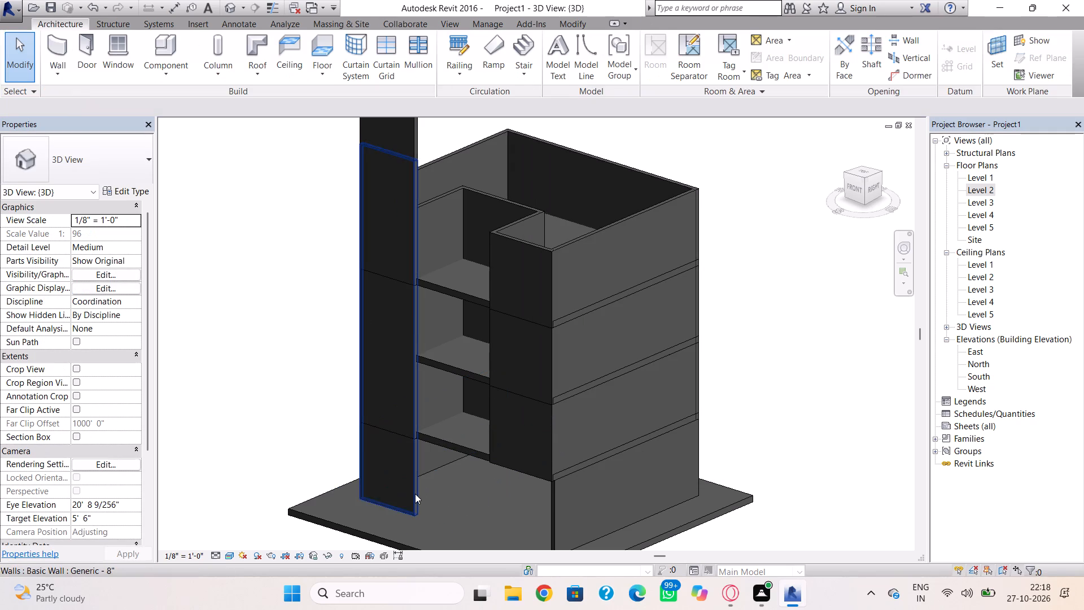
{"action": "left_click", "coordinate": [415, 494]}
{"action": "key", "text": "Delete"}
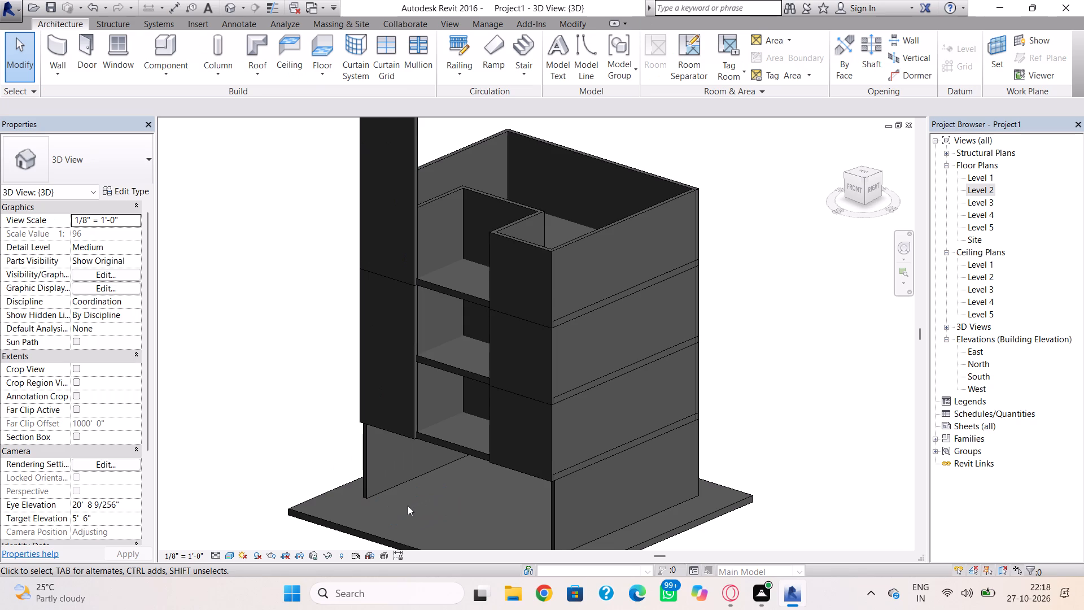
Delete the overlapping tall front-corner wall that starts at Level 2.
{"action": "right_click_drag", "start_coordinate": [401, 508], "coordinate": [596, 554], "text": "shift"}
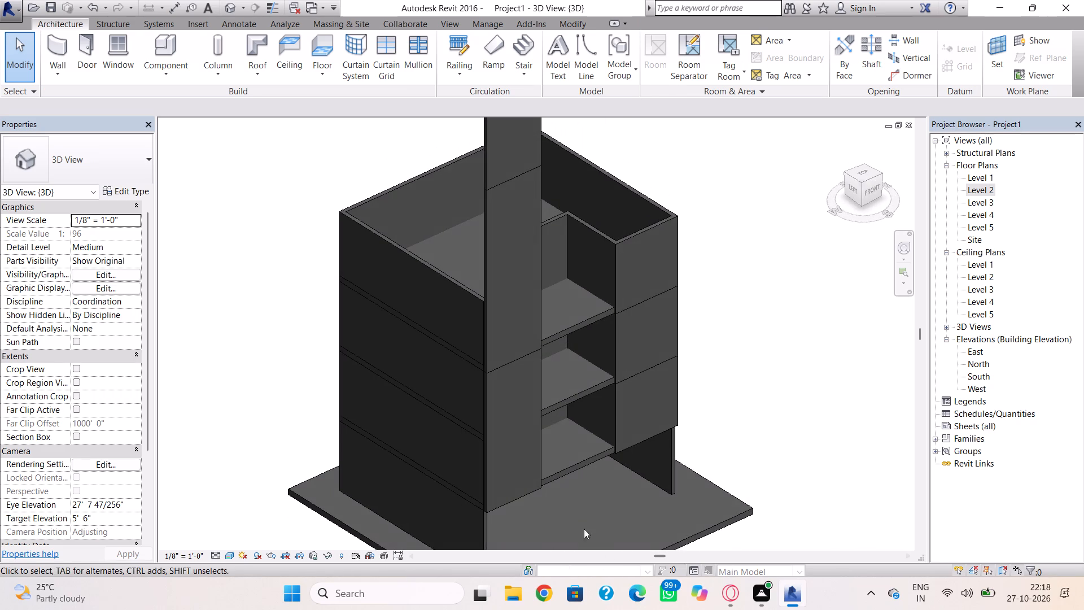
{"action": "left_click", "coordinate": [541, 415]}
{"action": "key", "text": "Escape"}
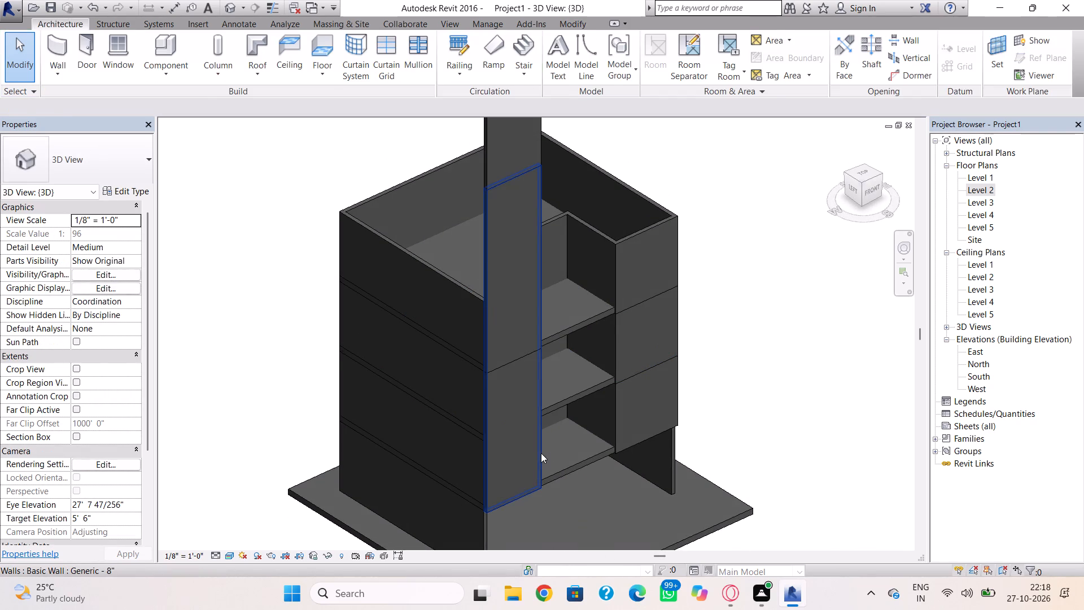
{"action": "left_click", "coordinate": [541, 453]}
{"action": "key", "text": "Delete"}
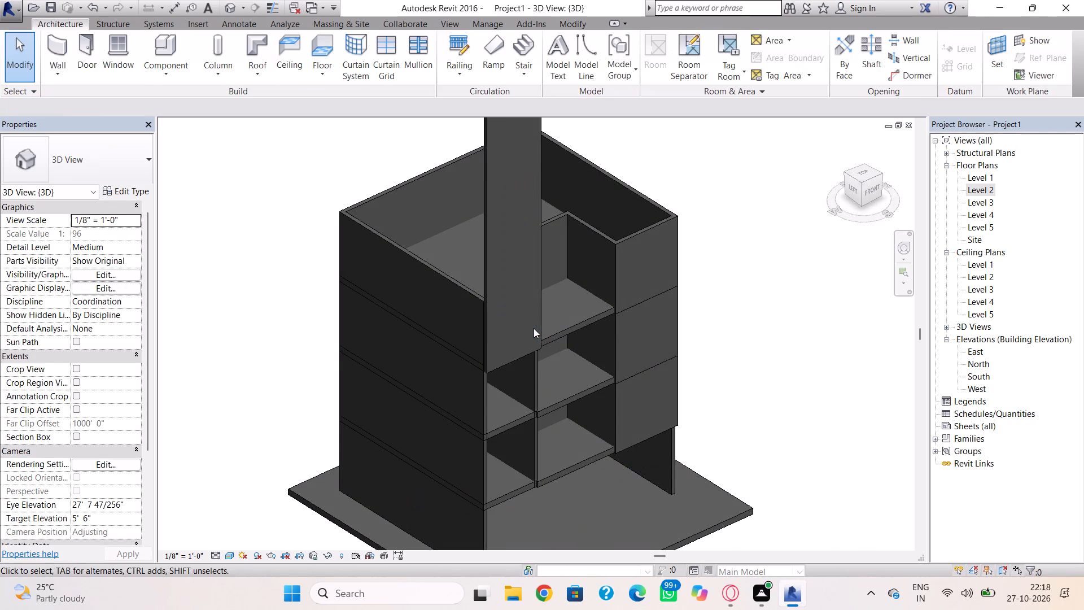
Stretch the base of the tall front-corner wall down past the lower floors, to a base offset of about -29' 11" from Level 4.
{"action": "left_click", "coordinate": [540, 336]}
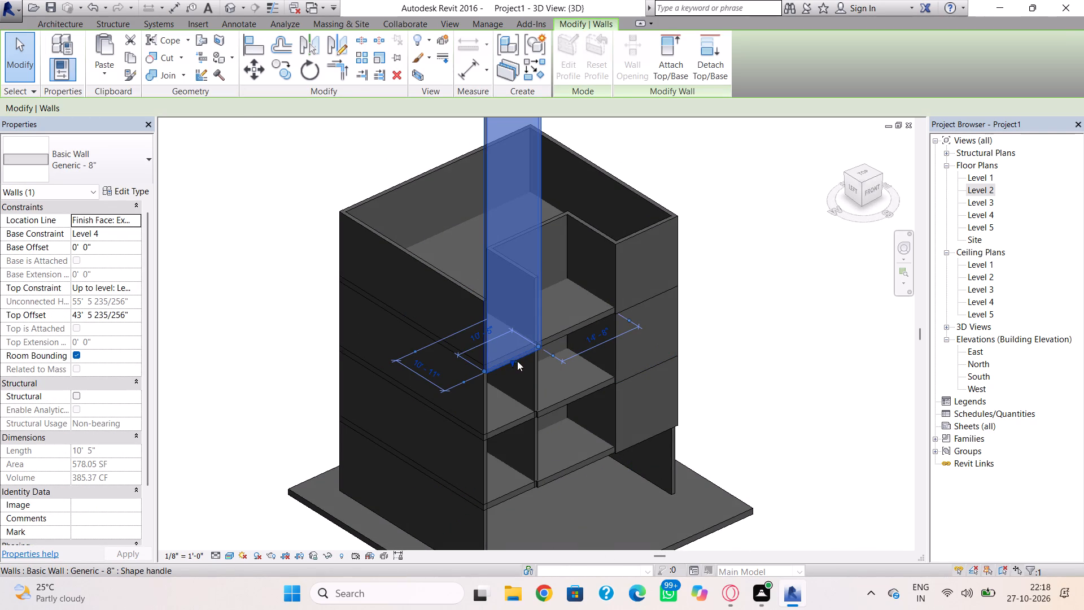
{"action": "left_click_drag", "start_coordinate": [513, 361], "coordinate": [527, 497]}
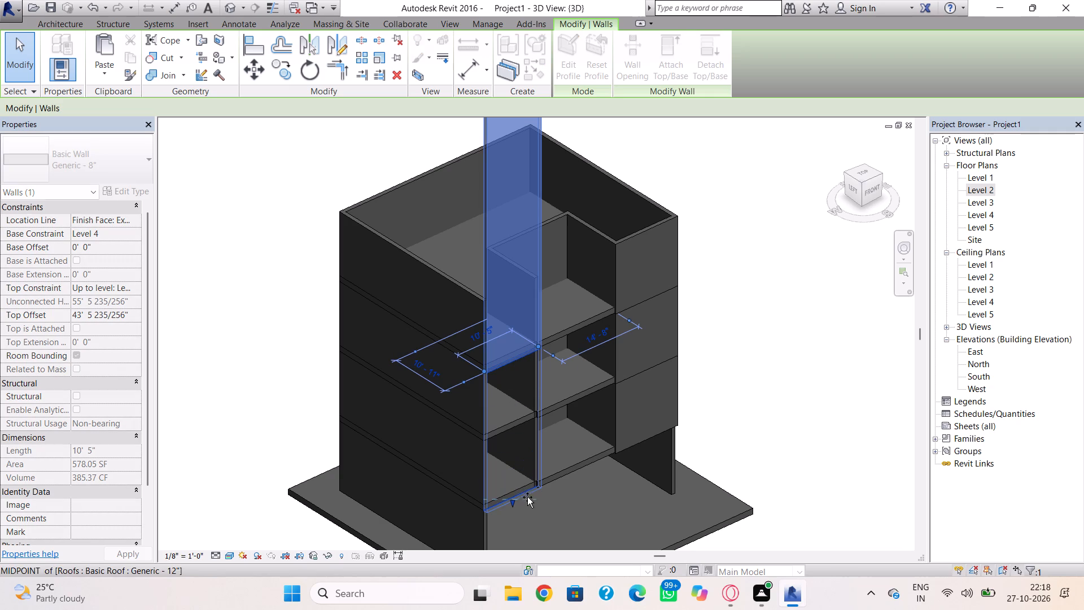
{"action": "left_click_drag", "start_coordinate": [527, 497], "coordinate": [531, 534]}
{"action": "left_click", "coordinate": [582, 509]}
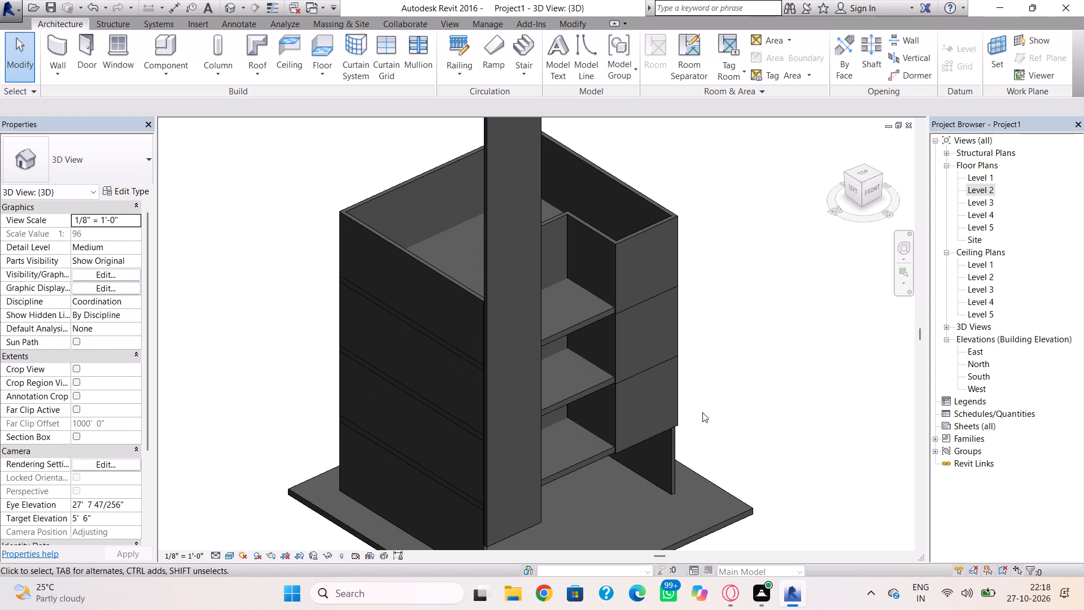
Lower the top of the tall front-corner wall to slightly above the building's uppermost walls, with a top offset of about 6' 8".
{"action": "right_click_drag", "start_coordinate": [714, 408], "coordinate": [432, 373], "text": "shift"}
{"action": "scroll", "coordinate": [550, 347], "scroll_direction": "down", "scroll_amount": 2}
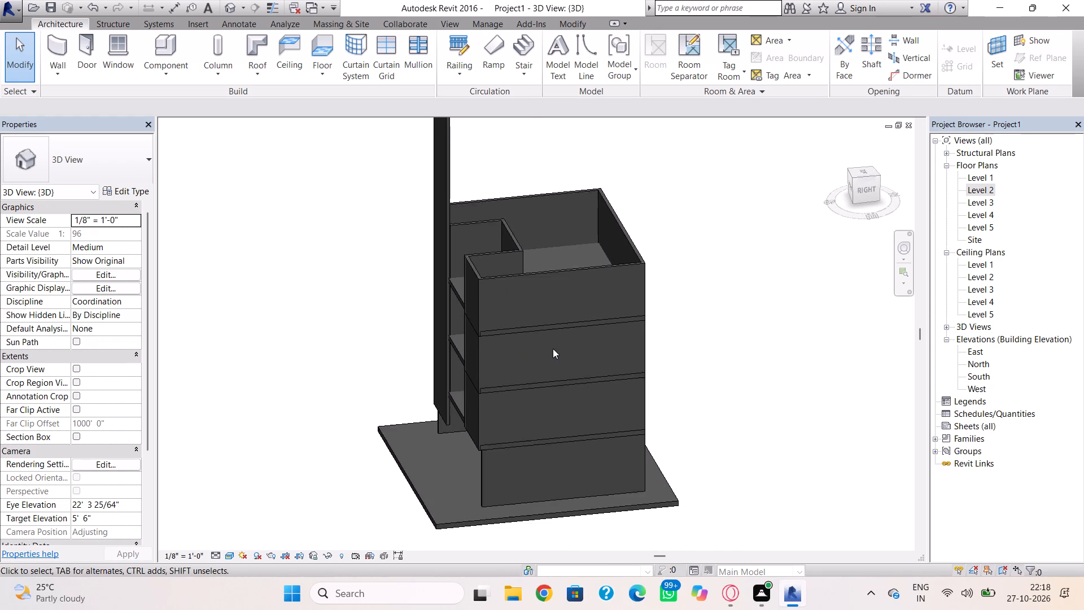
{"action": "scroll", "coordinate": [553, 348], "scroll_direction": "down", "scroll_amount": 1}
{"action": "middle_click_drag", "start_coordinate": [559, 358], "coordinate": [572, 433]}
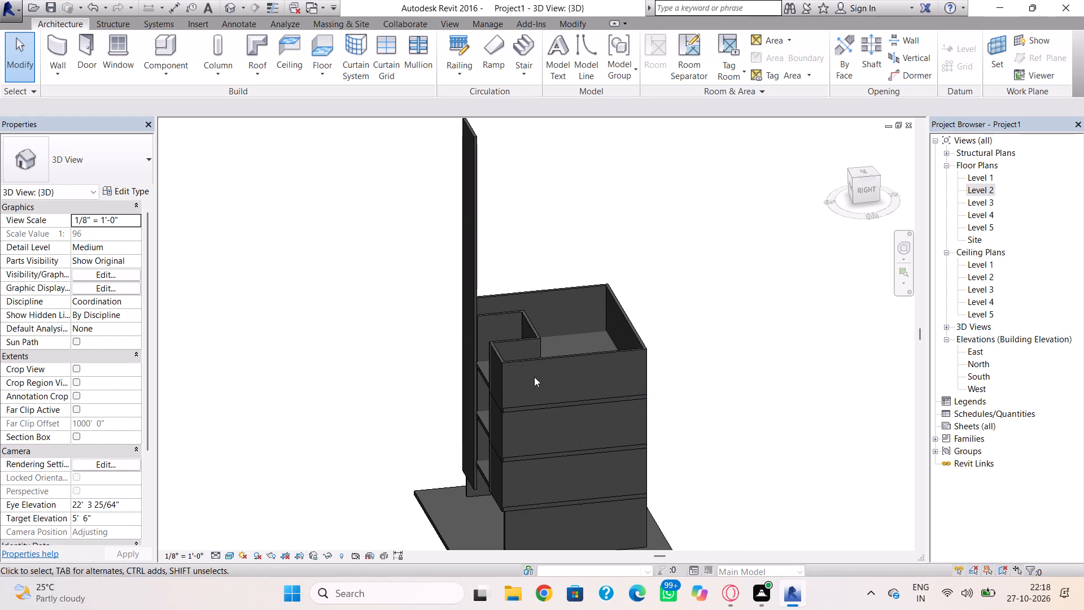
{"action": "scroll", "coordinate": [471, 396], "scroll_direction": "down", "scroll_amount": 1}
{"action": "middle_click_drag", "start_coordinate": [471, 396], "coordinate": [522, 400]}
{"action": "right_click_drag", "start_coordinate": [487, 407], "coordinate": [680, 363], "text": "shift"}
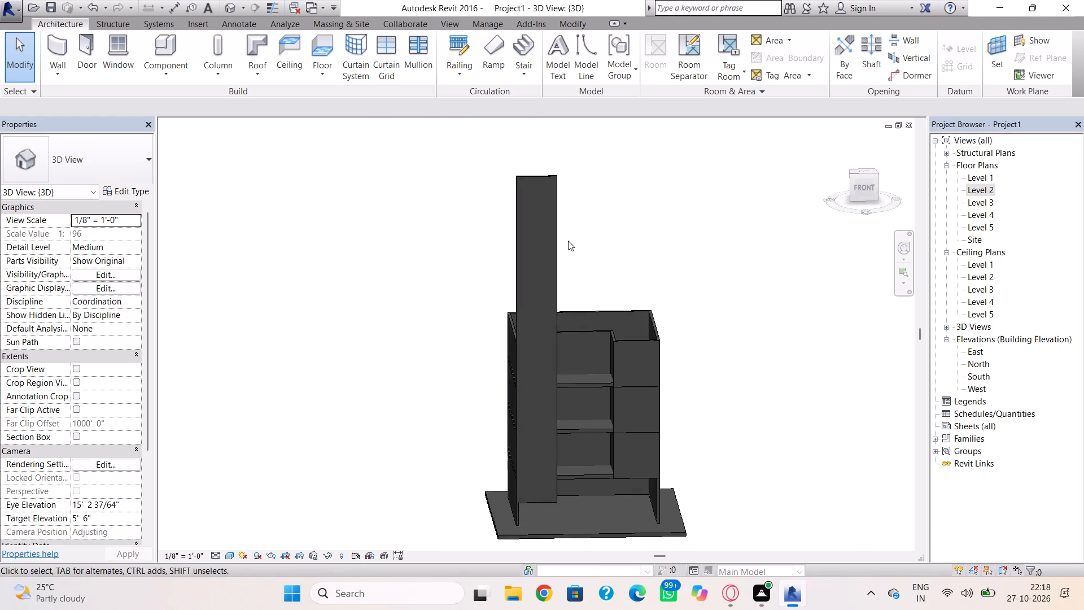
{"action": "left_click", "coordinate": [553, 225]}
{"action": "left_click_drag", "start_coordinate": [531, 172], "coordinate": [531, 312]}
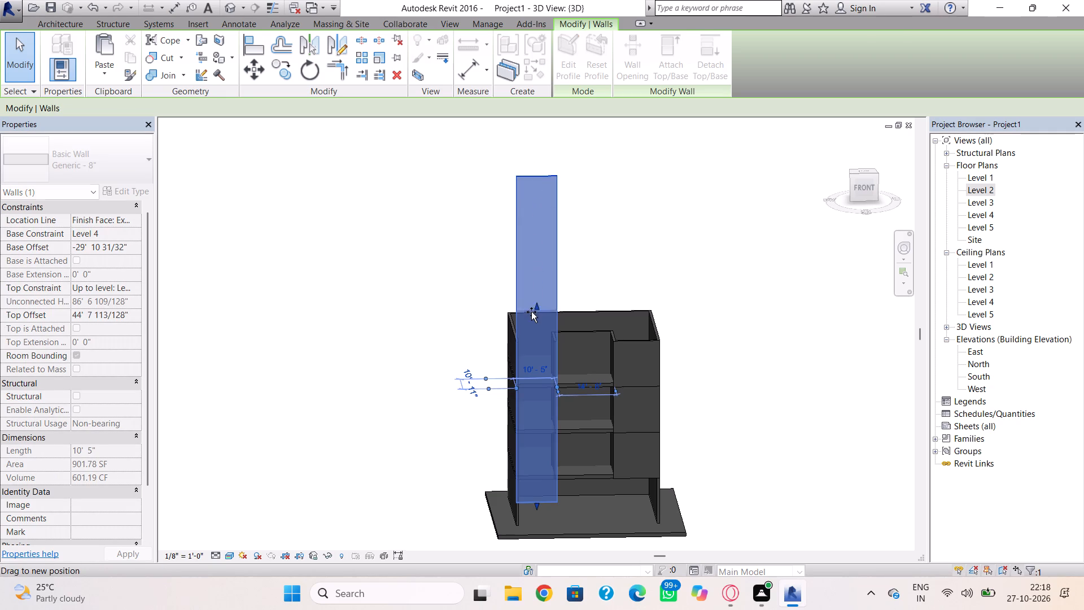
{"action": "left_click_drag", "start_coordinate": [531, 312], "coordinate": [531, 317]}
{"action": "left_click", "coordinate": [421, 375]}
Extend the tall front-corner wall's base down to the ground slab, giving a base offset of -36' 0" from Level 4.
{"action": "left_click", "coordinate": [543, 503]}
{"action": "left_click_drag", "start_coordinate": [540, 504], "coordinate": [532, 526]}
{"action": "left_click", "coordinate": [415, 522]}
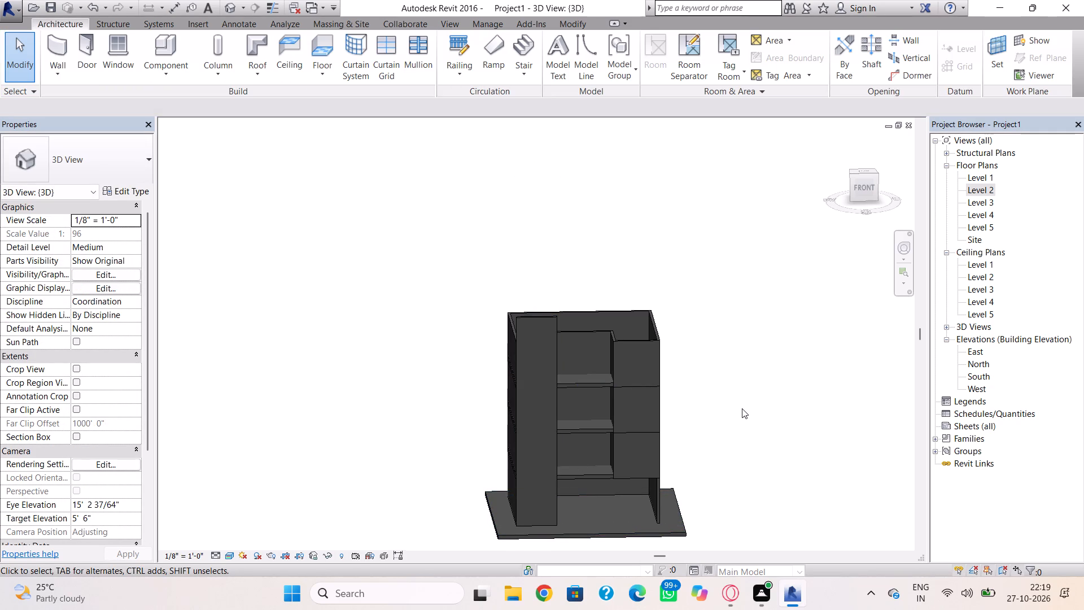
Copy the roof based at Level 4 and paste it aligned to Level 5.
{"action": "left_click", "coordinate": [588, 387]}
{"action": "left_click", "coordinate": [128, 54]}
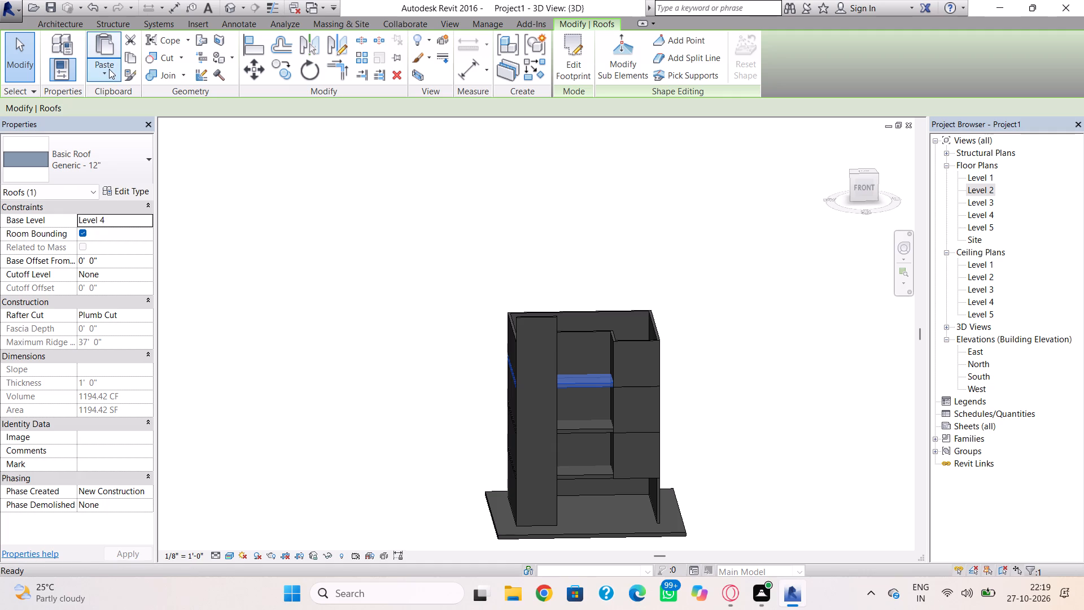
{"action": "left_click", "coordinate": [109, 69]}
{"action": "left_click", "coordinate": [167, 144]}
{"action": "left_click", "coordinate": [173, 136]}
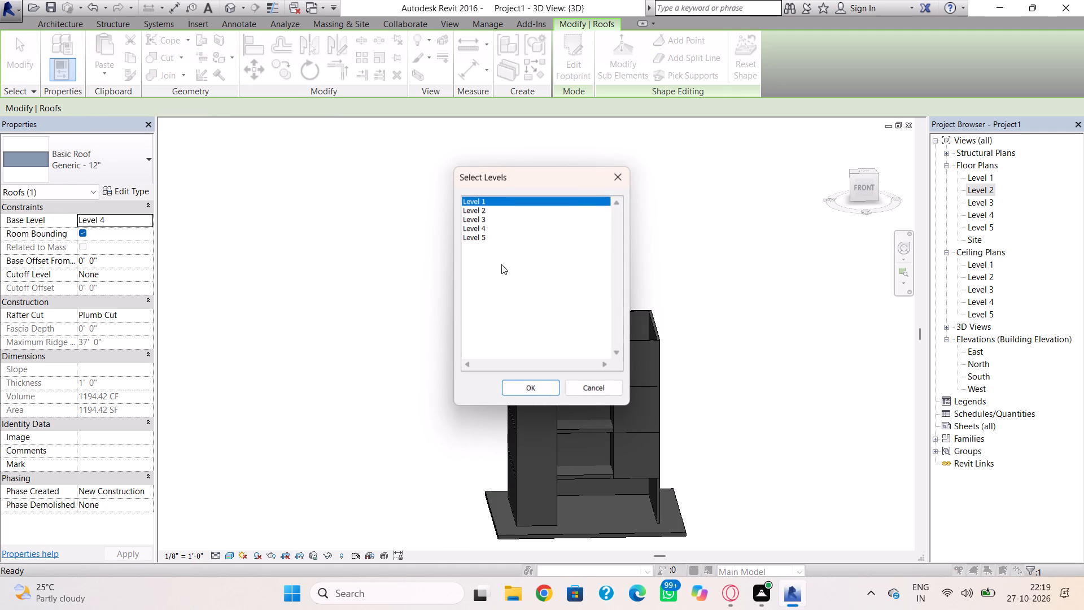
{"action": "left_click", "coordinate": [478, 235]}
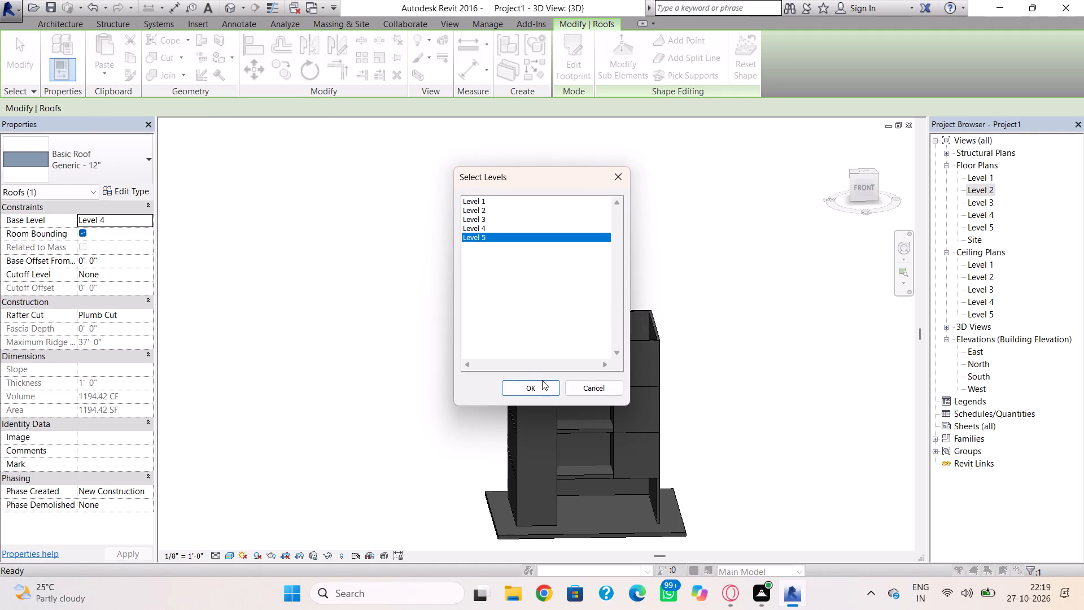
{"action": "left_click", "coordinate": [541, 385]}
{"action": "key", "text": "Escape"}
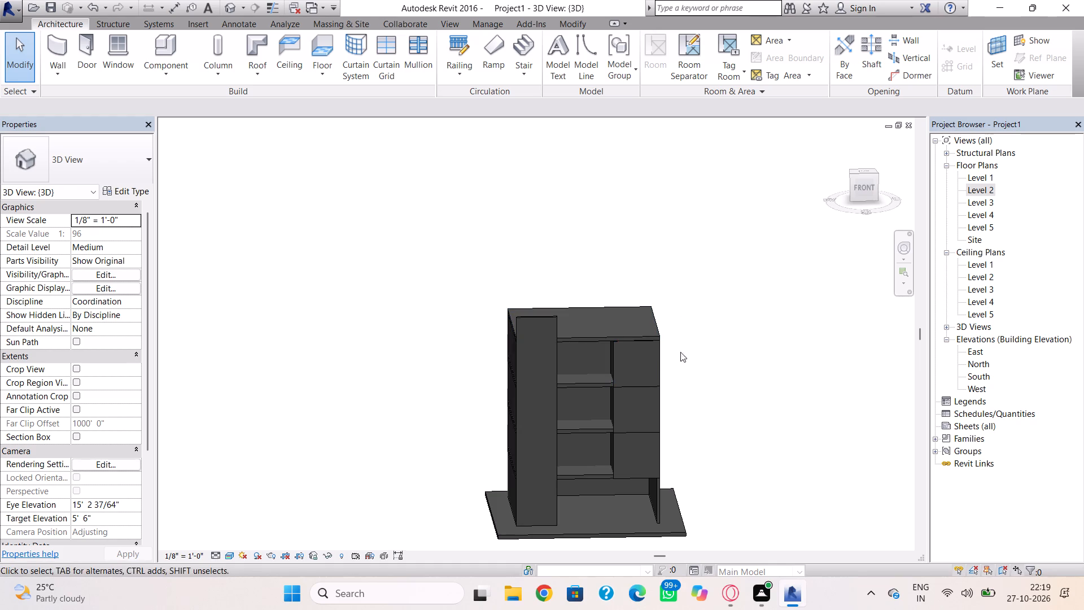
In the Level 1 plan, extend the front end of the left side wall into the front-corner wall so the two join.
{"action": "right_click_drag", "start_coordinate": [798, 338], "coordinate": [874, 404], "text": "shift"}
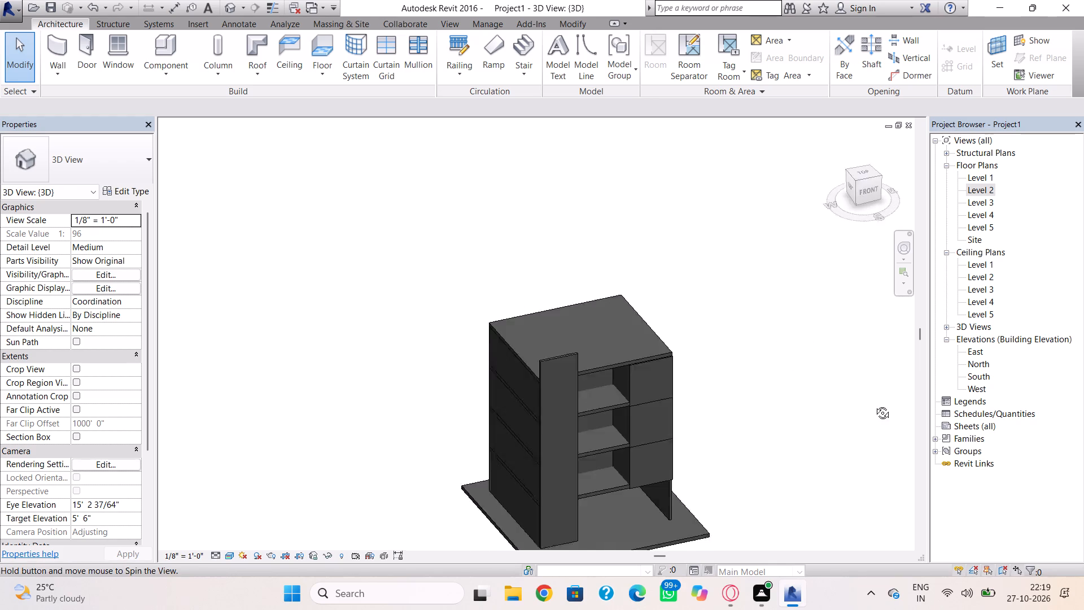
{"action": "right_click_drag", "start_coordinate": [874, 404], "coordinate": [876, 404], "text": "shift"}
{"action": "double_click", "coordinate": [977, 173]}
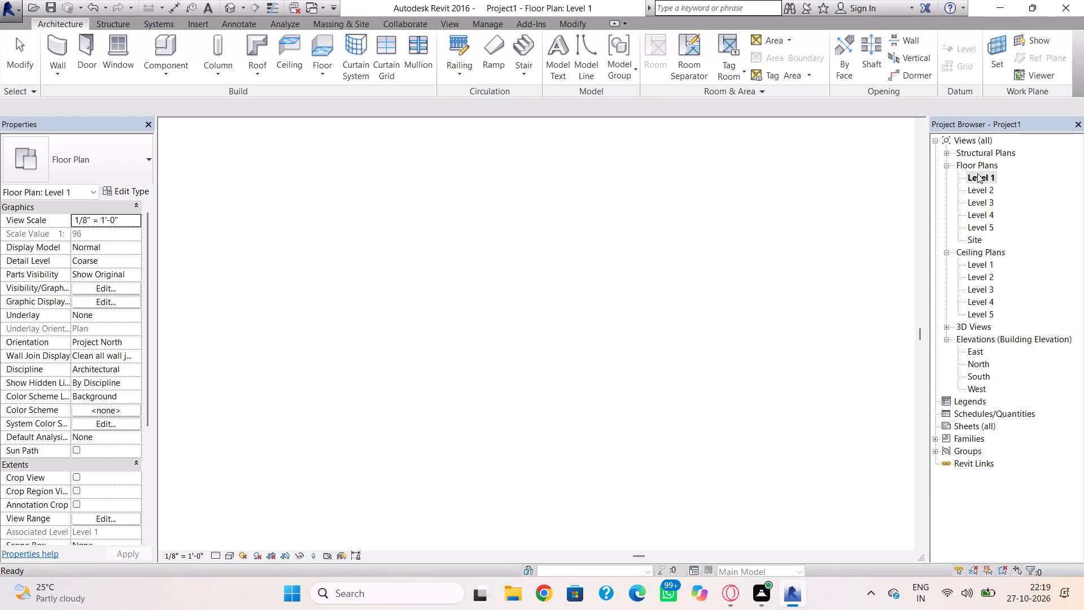
{"action": "scroll", "coordinate": [701, 344], "scroll_direction": "down", "scroll_amount": 7}
{"action": "middle_click_drag", "start_coordinate": [674, 356], "coordinate": [370, 385]}
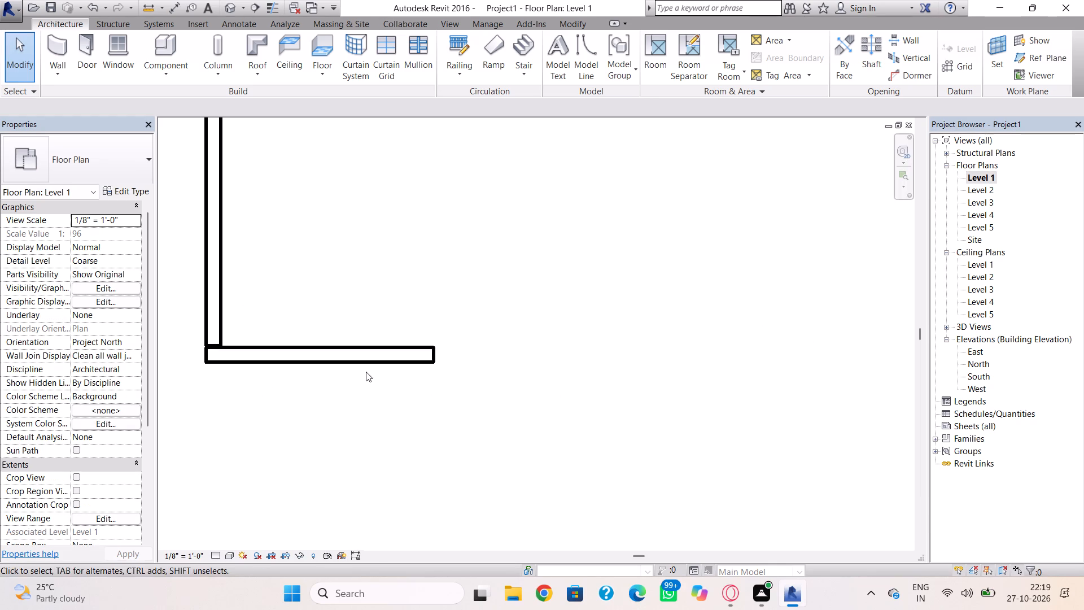
{"action": "scroll", "coordinate": [366, 370], "scroll_direction": "down", "scroll_amount": 4}
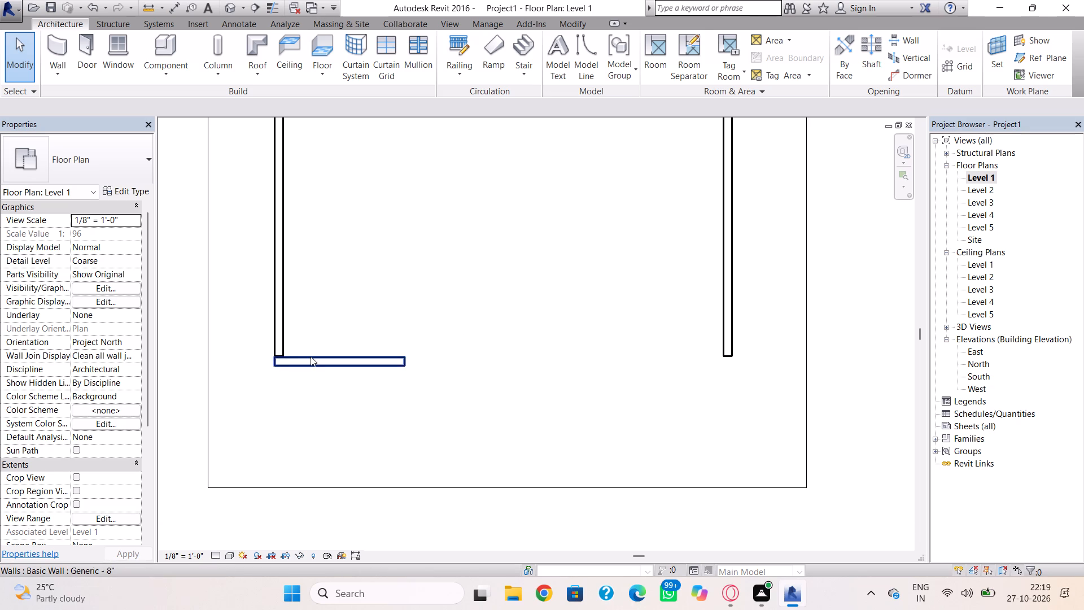
{"action": "scroll", "coordinate": [288, 359], "scroll_direction": "up", "scroll_amount": 11}
{"action": "left_click", "coordinate": [297, 320]}
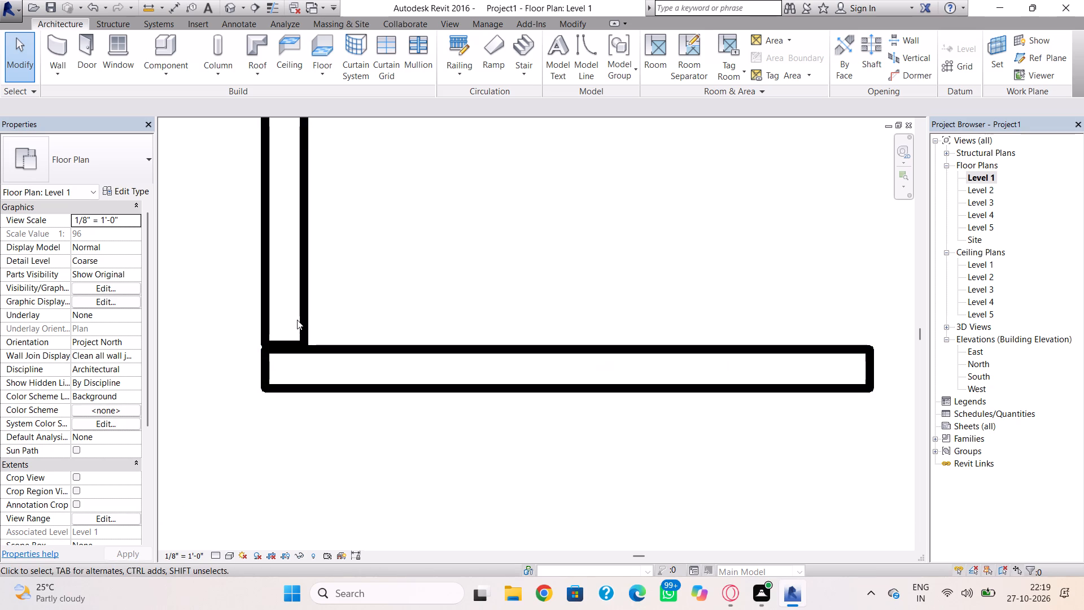
{"action": "left_click", "coordinate": [300, 324]}
{"action": "scroll", "coordinate": [285, 346], "scroll_direction": "up", "scroll_amount": 4}
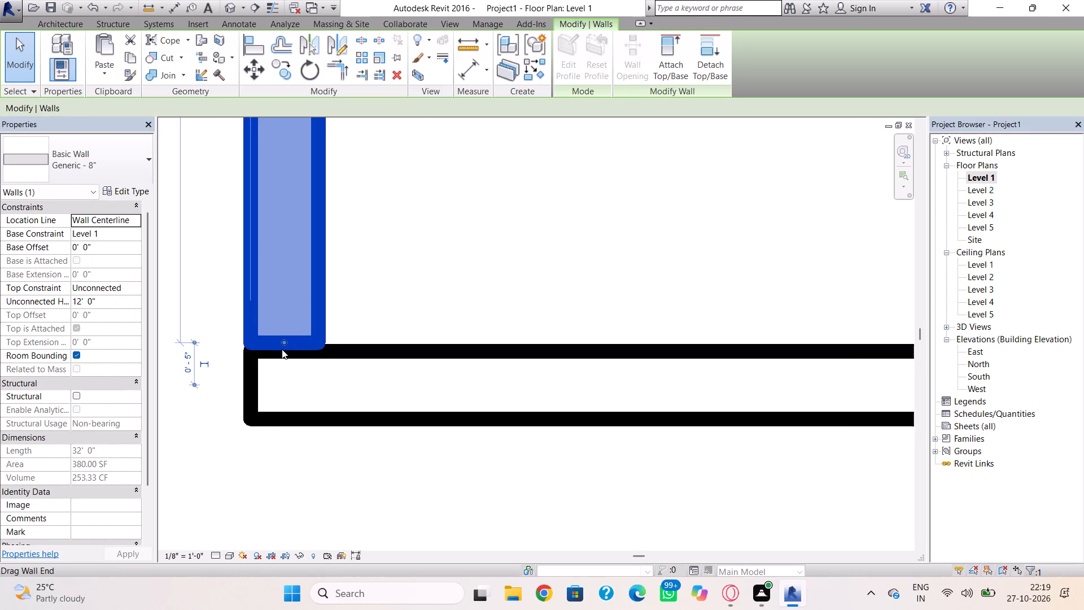
{"action": "scroll", "coordinate": [282, 349], "scroll_direction": "up", "scroll_amount": 4}
{"action": "left_click_drag", "start_coordinate": [286, 337], "coordinate": [287, 346]}
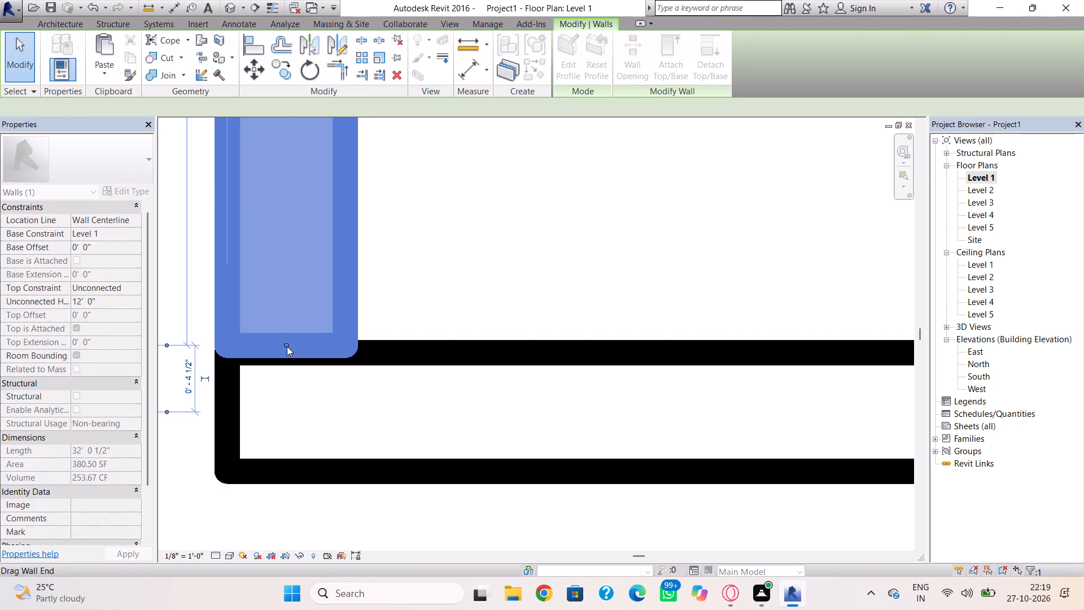
{"action": "left_click", "coordinate": [408, 318]}
{"action": "left_click", "coordinate": [320, 347]}
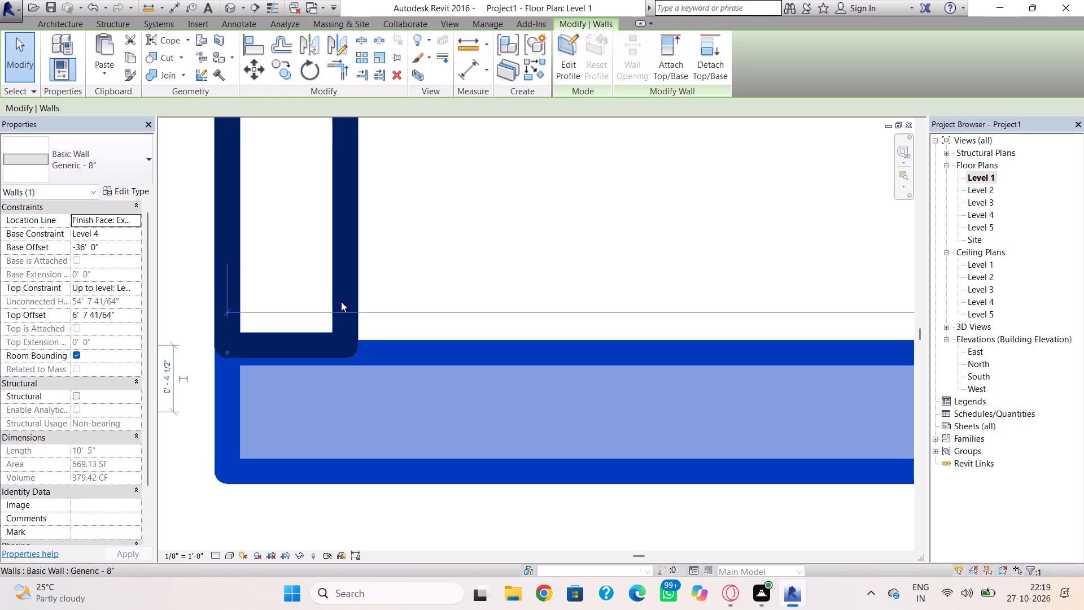
{"action": "left_click", "coordinate": [342, 285]}
{"action": "left_click_drag", "start_coordinate": [287, 344], "coordinate": [288, 351]}
{"action": "left_click", "coordinate": [386, 313]}
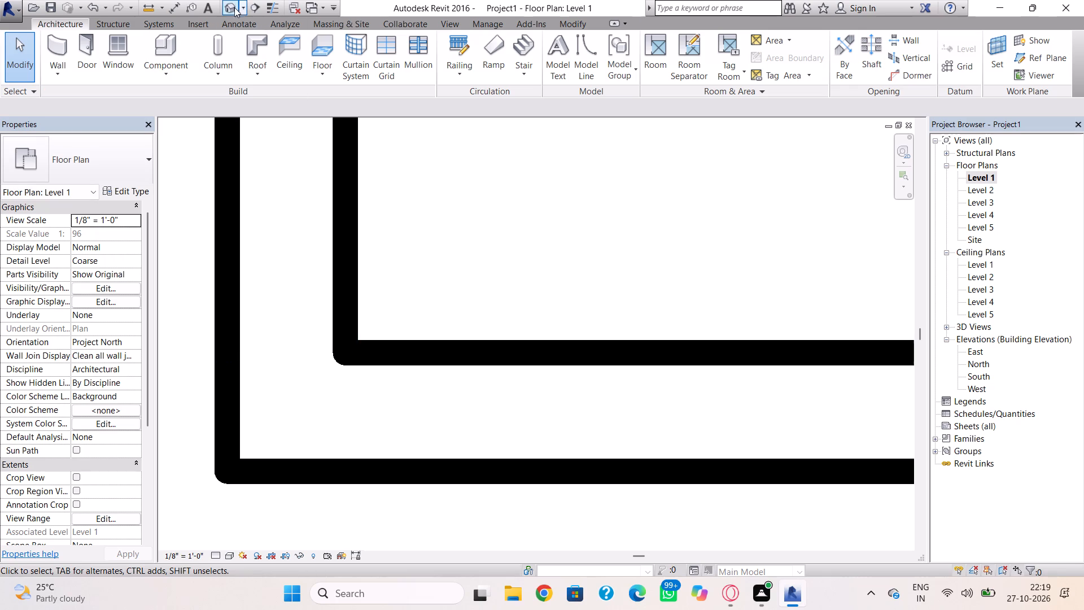
Examine the building's front from several angles in the 3D view and its outline in the Level 5 plan.
{"action": "left_click", "coordinate": [233, 5]}
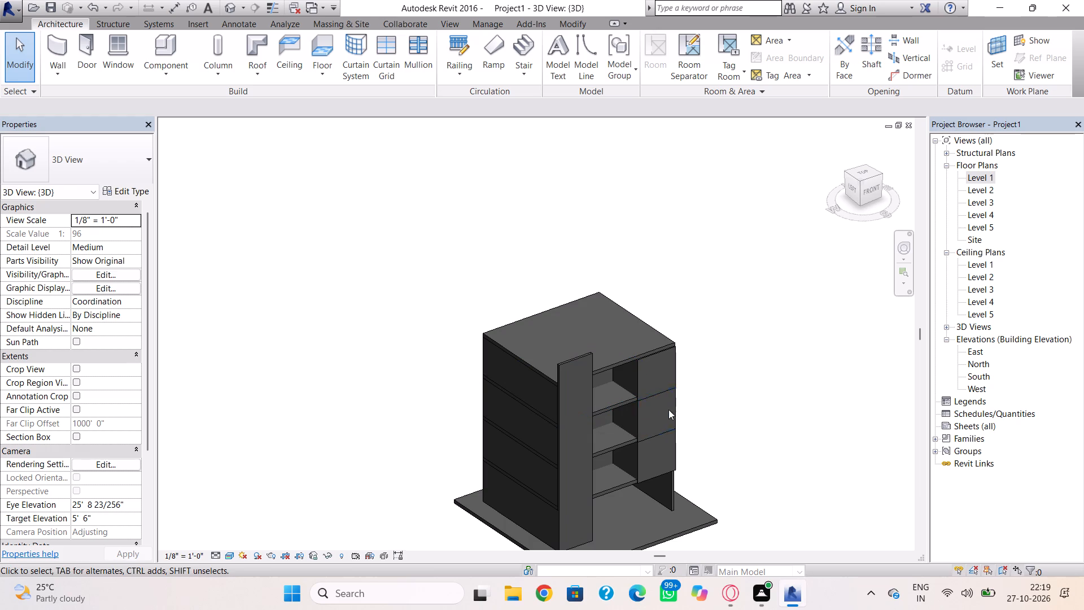
{"action": "right_click_drag", "start_coordinate": [732, 467], "coordinate": [630, 350], "text": "shift"}
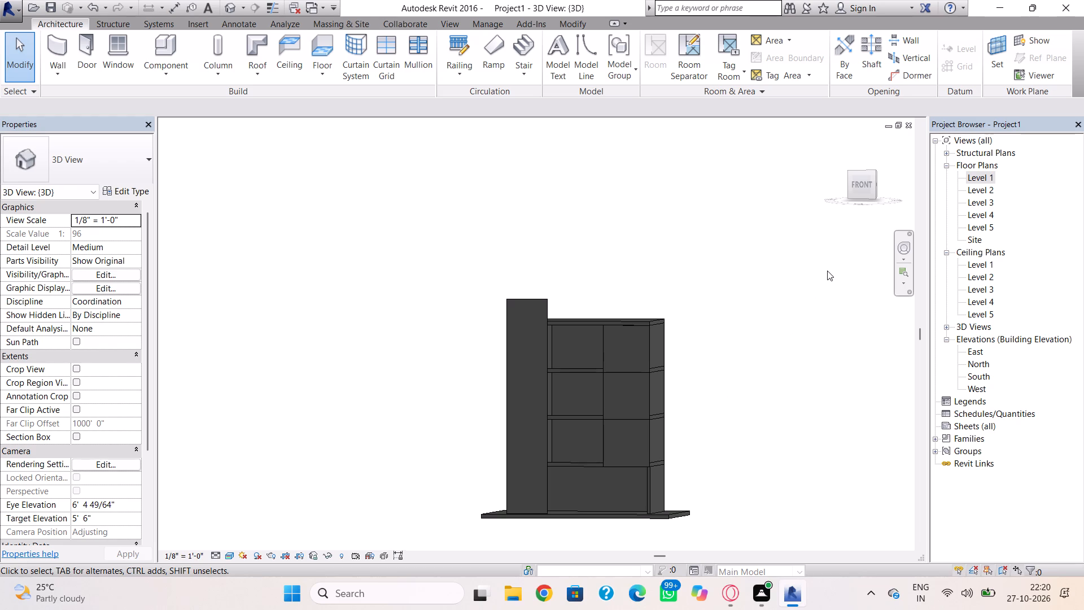
{"action": "right_click_drag", "start_coordinate": [620, 355], "coordinate": [684, 432], "text": "shift"}
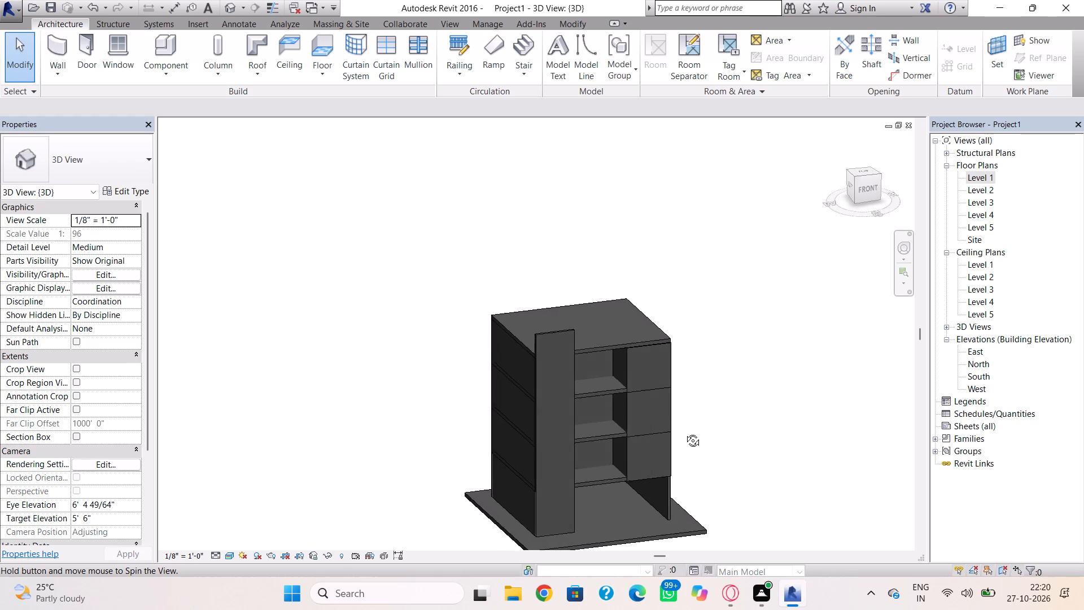
{"action": "right_click_drag", "start_coordinate": [684, 432], "coordinate": [670, 438], "text": "shift"}
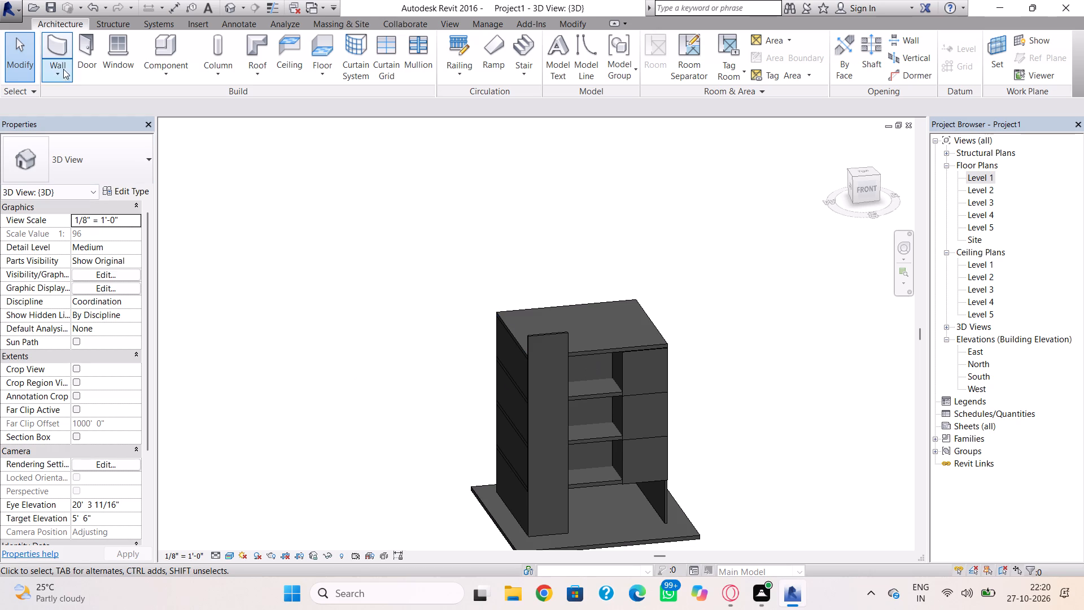
{"action": "left_click", "coordinate": [55, 43]}
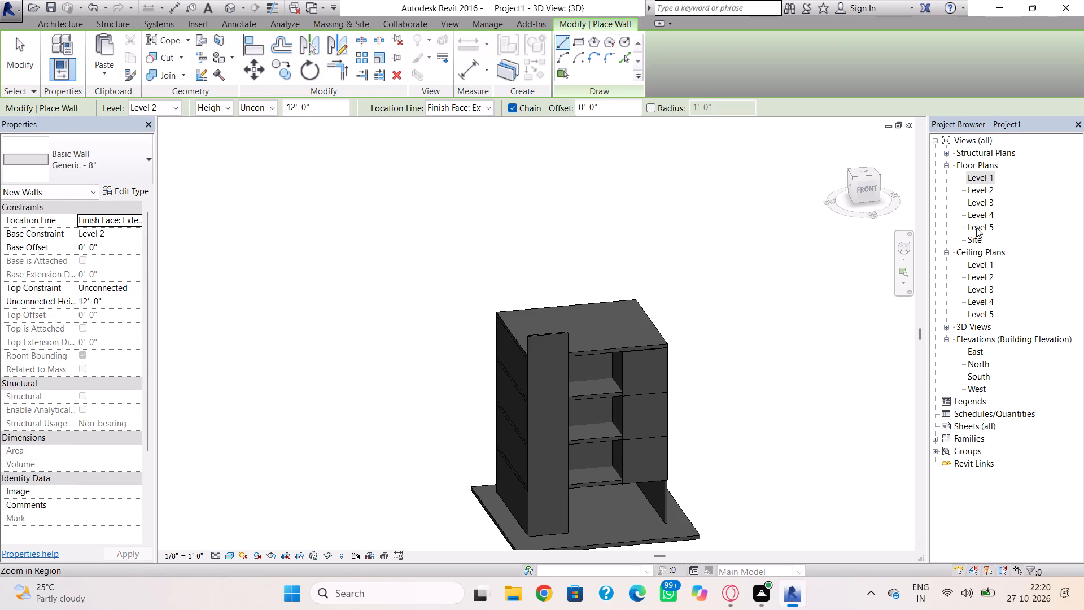
{"action": "double_click", "coordinate": [977, 228]}
{"action": "scroll", "coordinate": [635, 319], "scroll_direction": "down", "scroll_amount": 18}
{"action": "middle_click_drag", "start_coordinate": [557, 348], "coordinate": [404, 434]}
{"action": "scroll", "coordinate": [466, 347], "scroll_direction": "down", "scroll_amount": 4}
{"action": "middle_click_drag", "start_coordinate": [466, 347], "coordinate": [439, 377]}
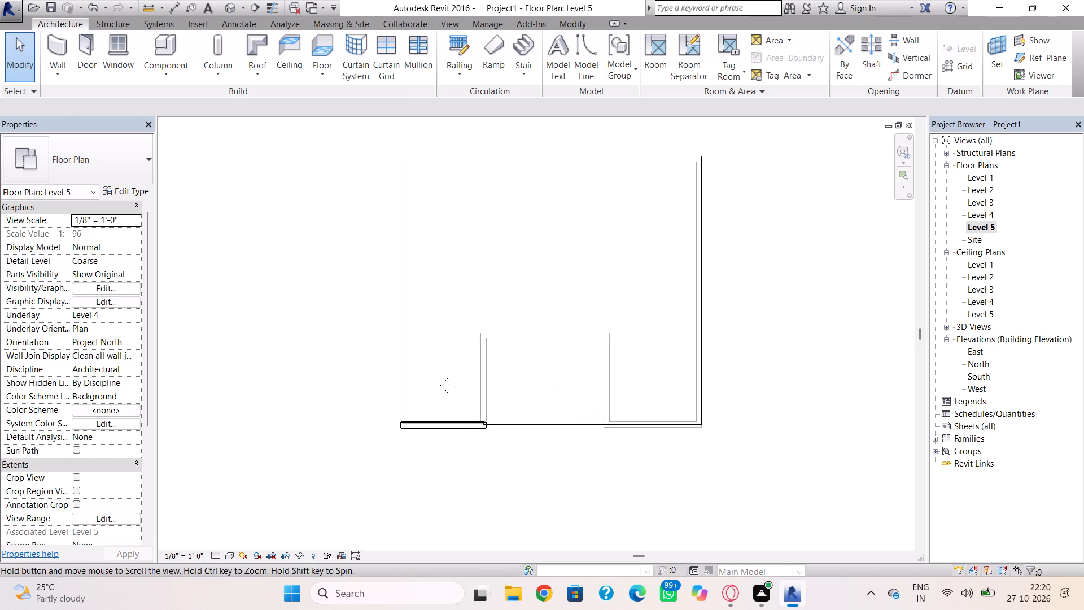
{"action": "middle_click_drag", "start_coordinate": [439, 377], "coordinate": [438, 377]}
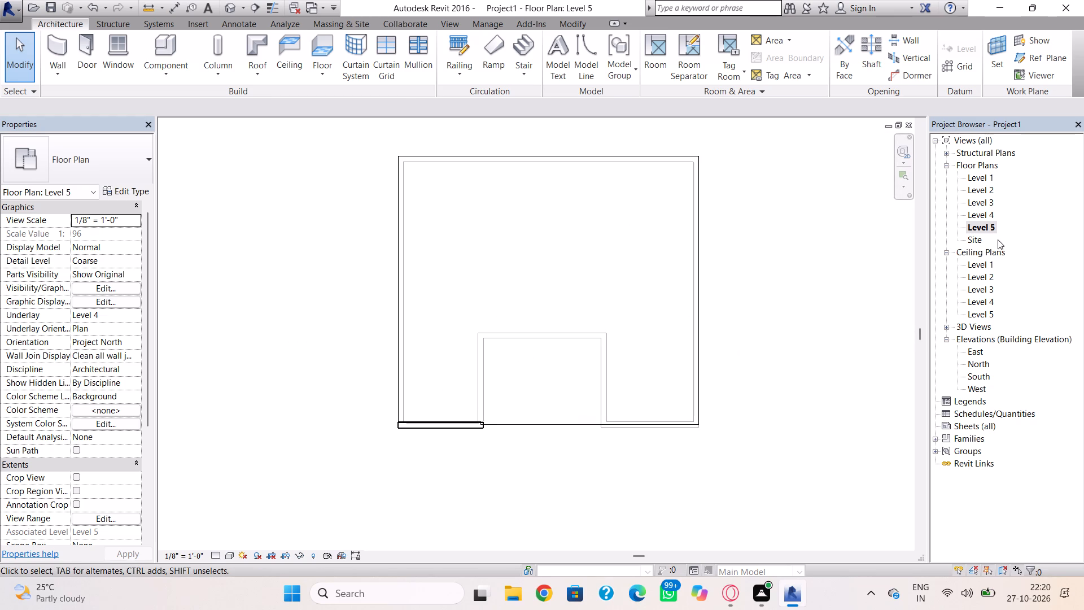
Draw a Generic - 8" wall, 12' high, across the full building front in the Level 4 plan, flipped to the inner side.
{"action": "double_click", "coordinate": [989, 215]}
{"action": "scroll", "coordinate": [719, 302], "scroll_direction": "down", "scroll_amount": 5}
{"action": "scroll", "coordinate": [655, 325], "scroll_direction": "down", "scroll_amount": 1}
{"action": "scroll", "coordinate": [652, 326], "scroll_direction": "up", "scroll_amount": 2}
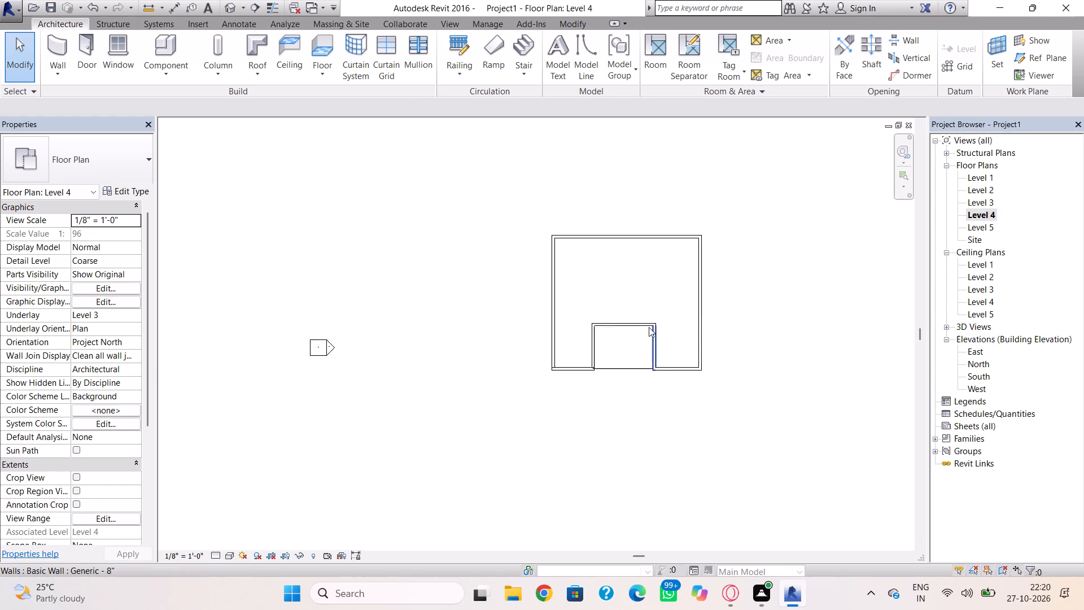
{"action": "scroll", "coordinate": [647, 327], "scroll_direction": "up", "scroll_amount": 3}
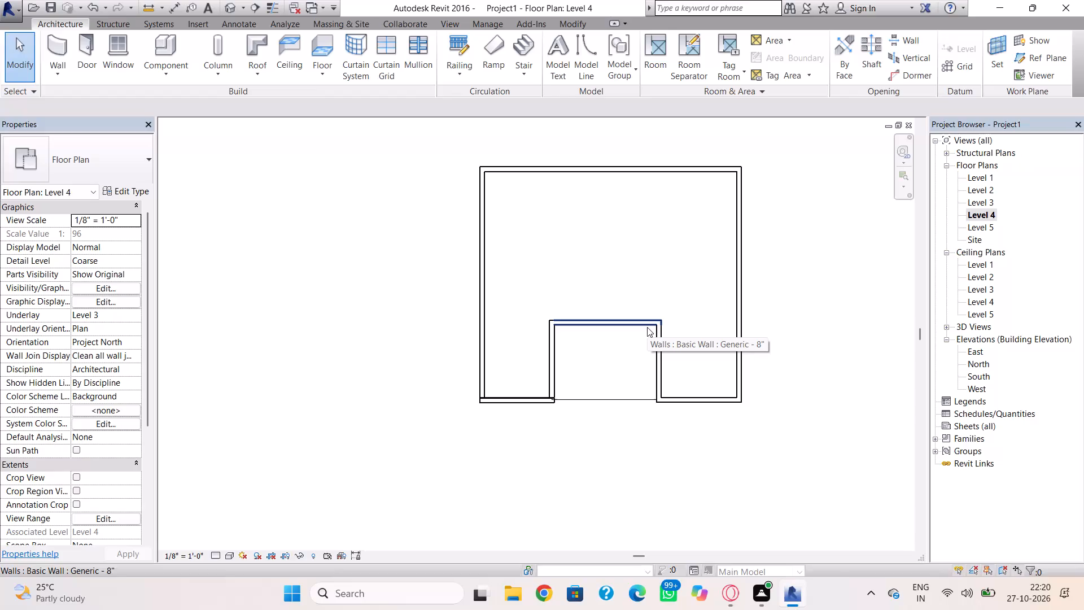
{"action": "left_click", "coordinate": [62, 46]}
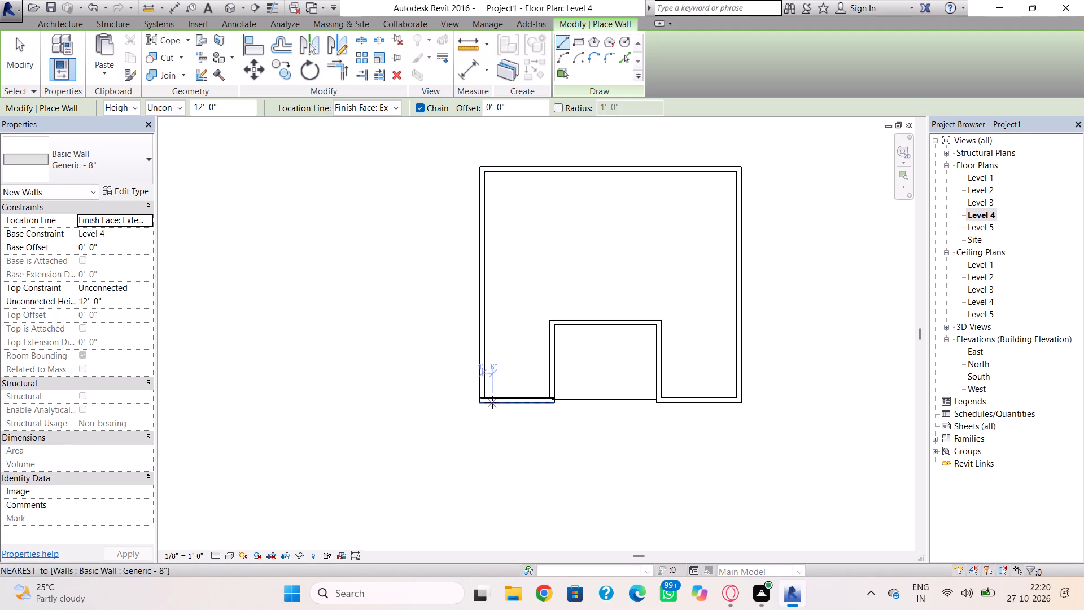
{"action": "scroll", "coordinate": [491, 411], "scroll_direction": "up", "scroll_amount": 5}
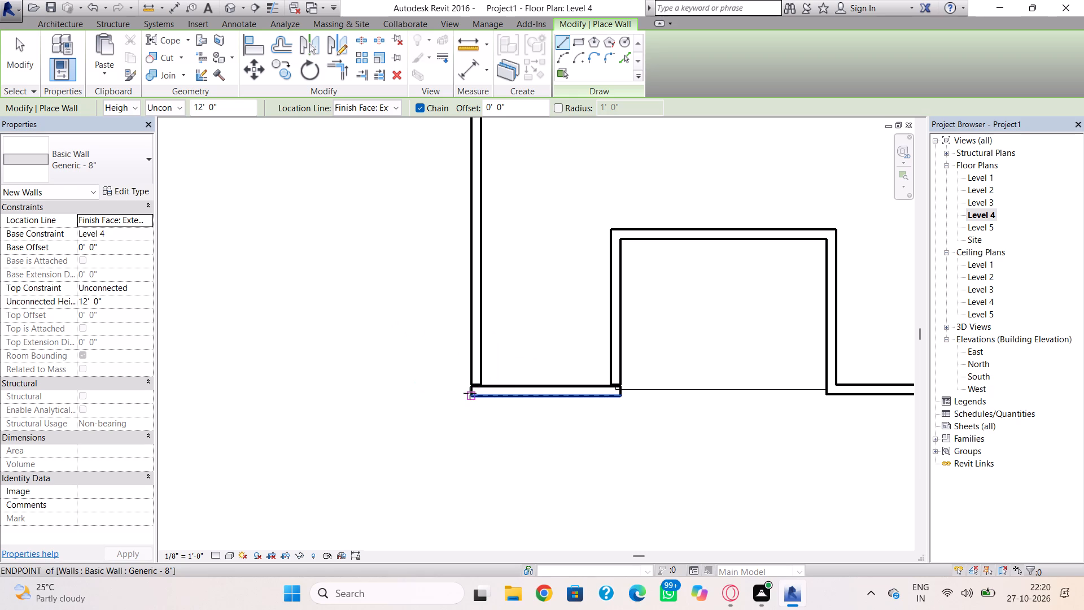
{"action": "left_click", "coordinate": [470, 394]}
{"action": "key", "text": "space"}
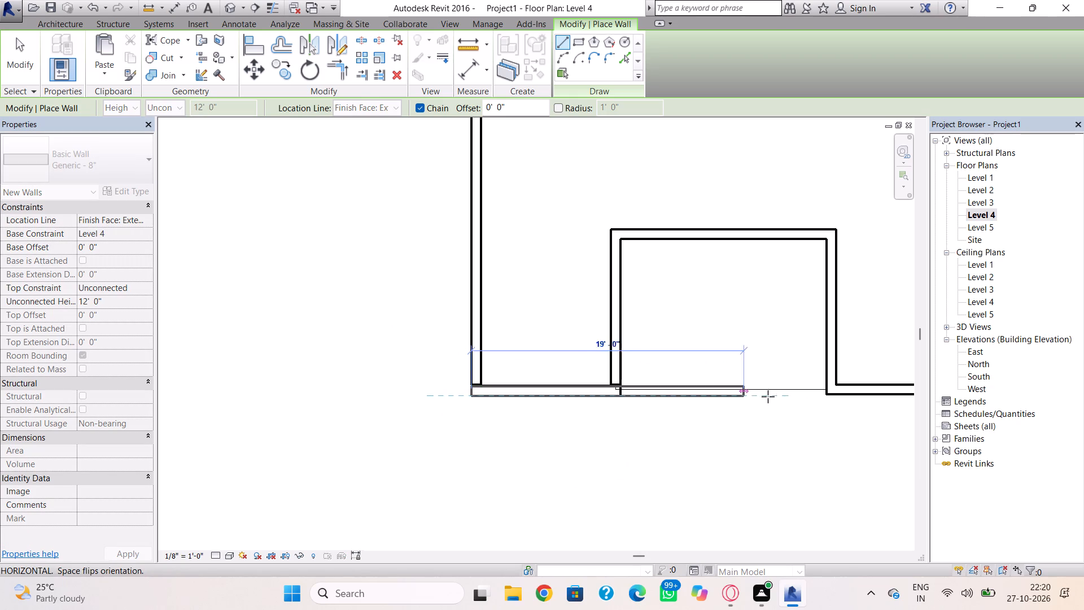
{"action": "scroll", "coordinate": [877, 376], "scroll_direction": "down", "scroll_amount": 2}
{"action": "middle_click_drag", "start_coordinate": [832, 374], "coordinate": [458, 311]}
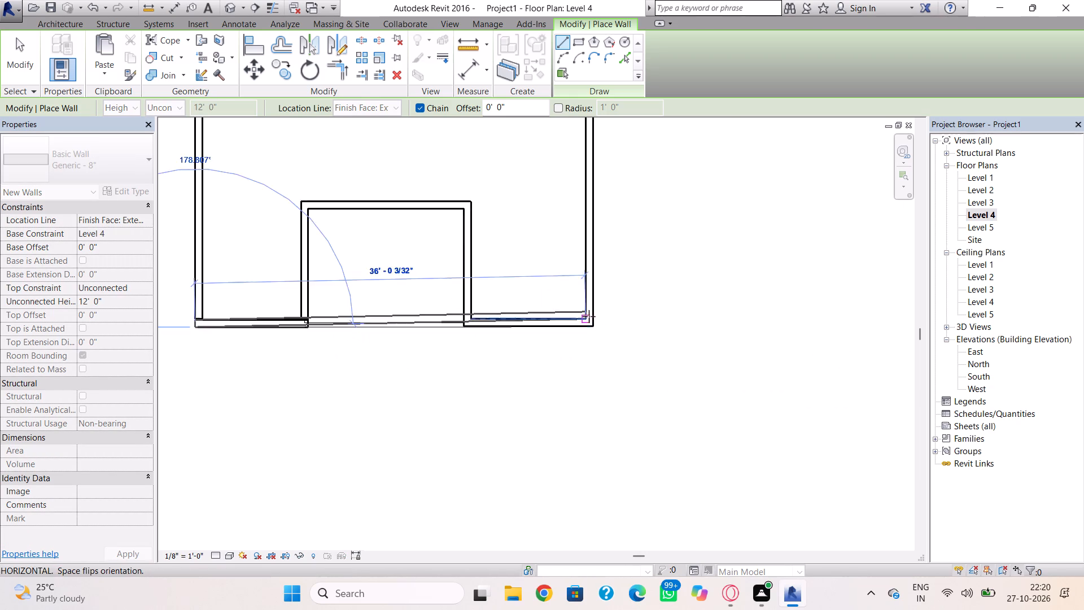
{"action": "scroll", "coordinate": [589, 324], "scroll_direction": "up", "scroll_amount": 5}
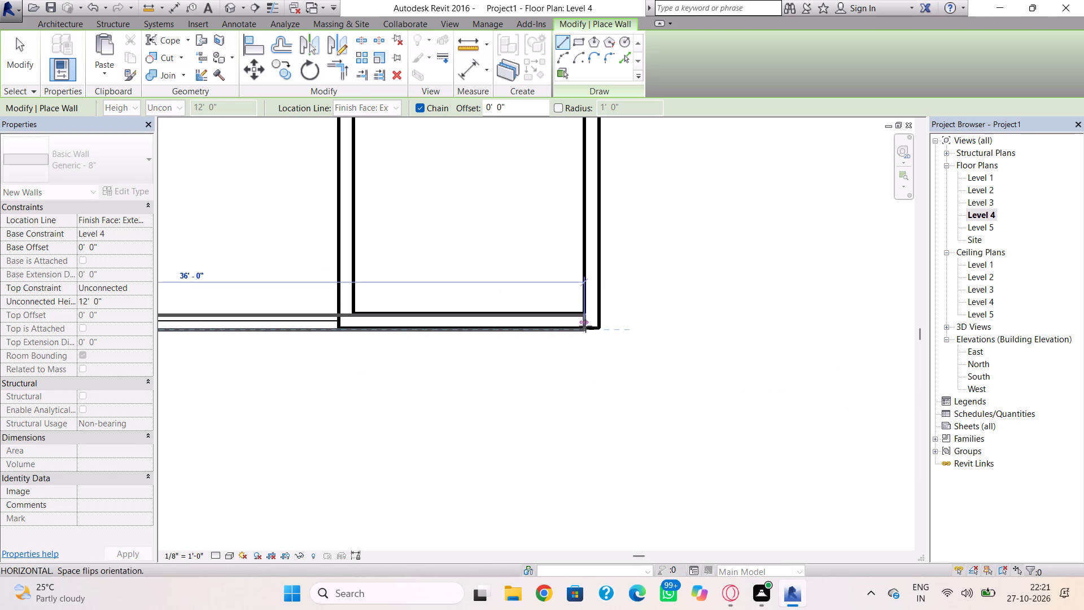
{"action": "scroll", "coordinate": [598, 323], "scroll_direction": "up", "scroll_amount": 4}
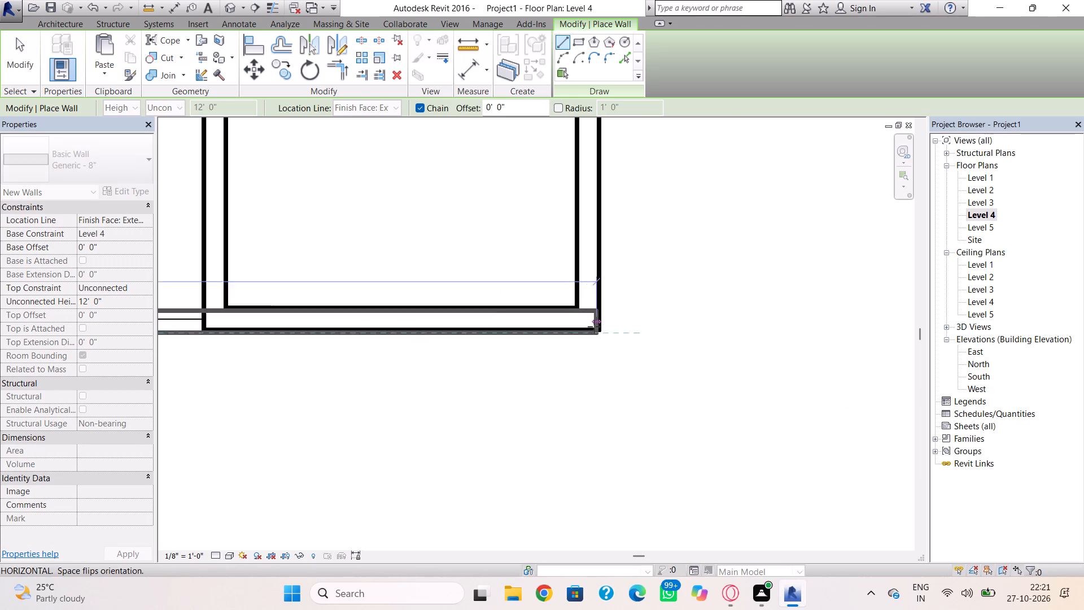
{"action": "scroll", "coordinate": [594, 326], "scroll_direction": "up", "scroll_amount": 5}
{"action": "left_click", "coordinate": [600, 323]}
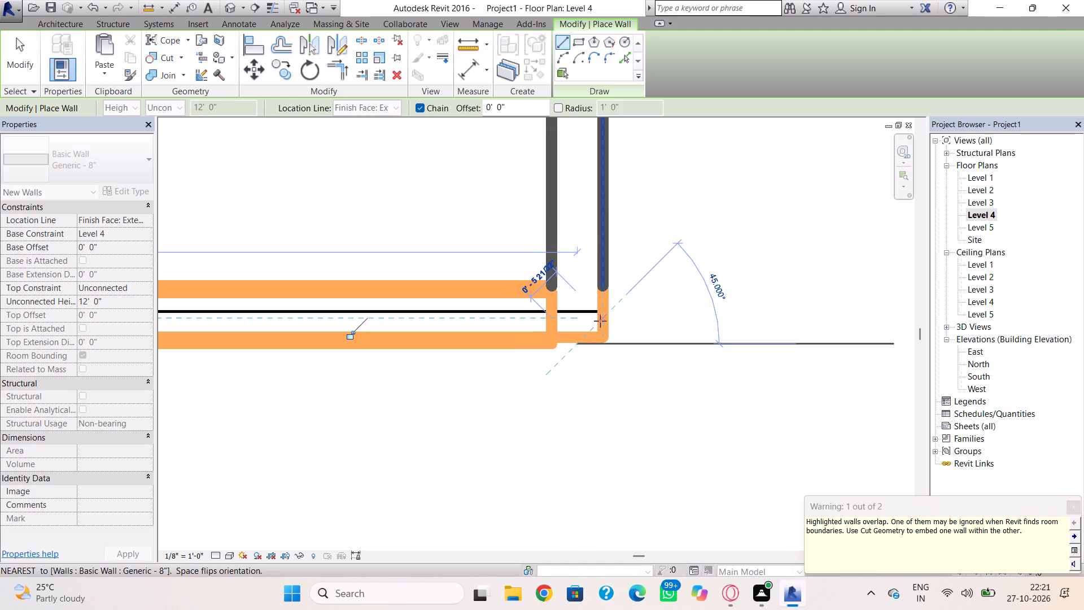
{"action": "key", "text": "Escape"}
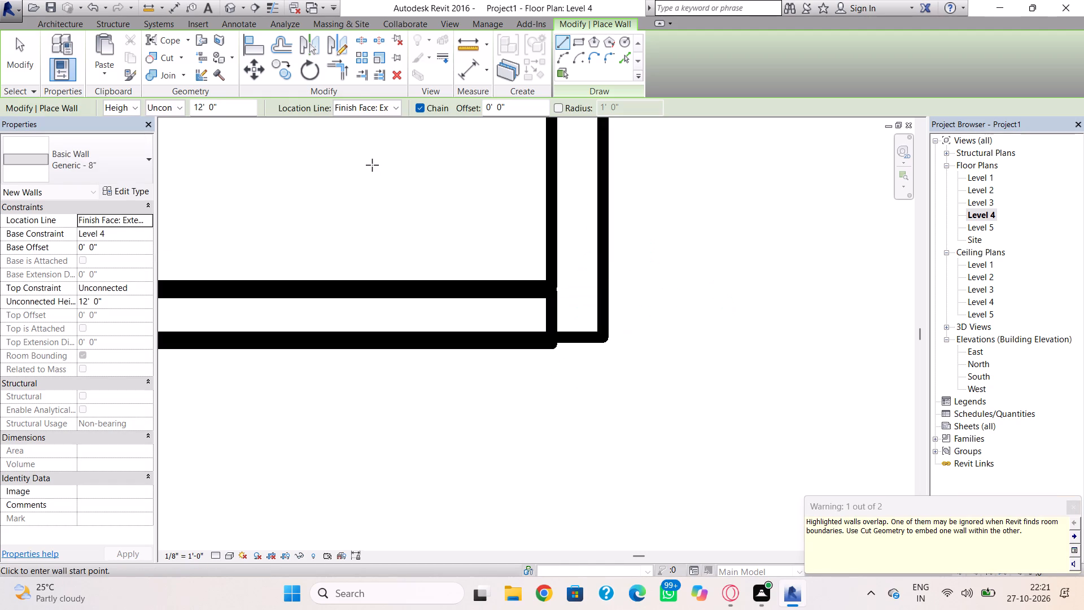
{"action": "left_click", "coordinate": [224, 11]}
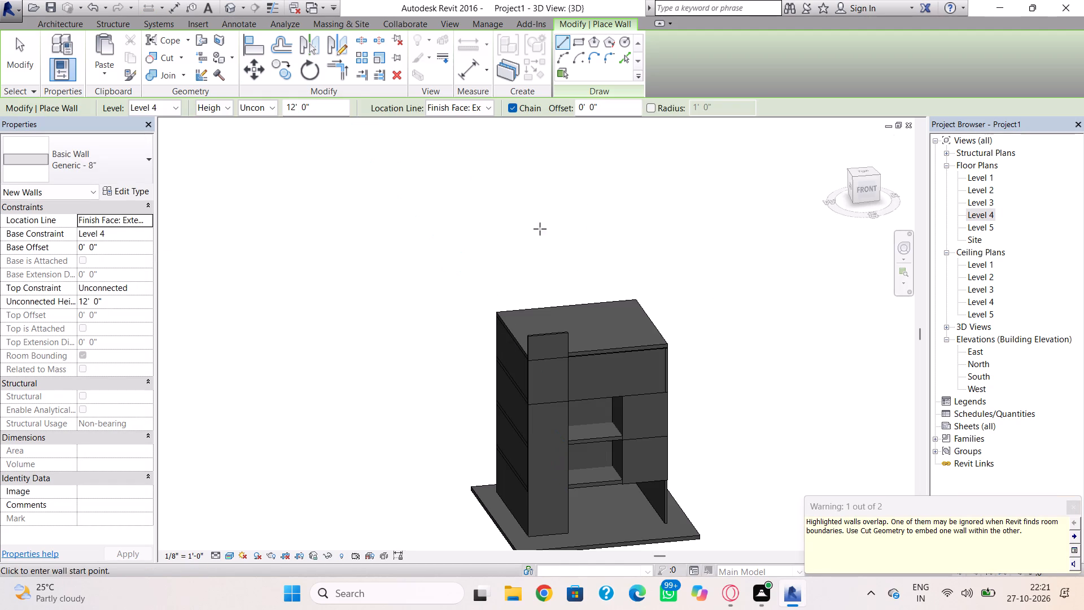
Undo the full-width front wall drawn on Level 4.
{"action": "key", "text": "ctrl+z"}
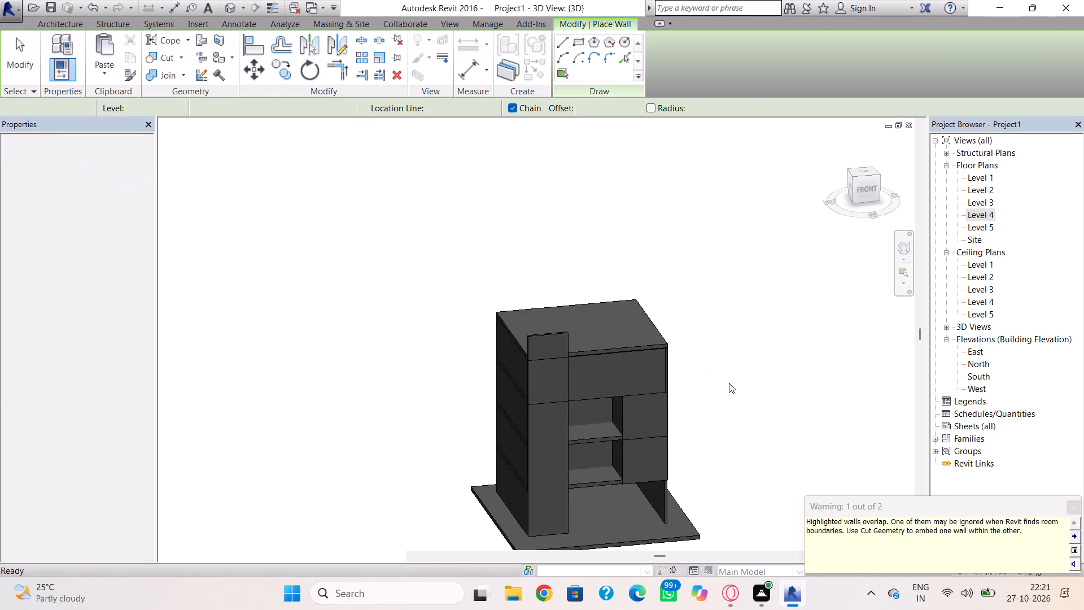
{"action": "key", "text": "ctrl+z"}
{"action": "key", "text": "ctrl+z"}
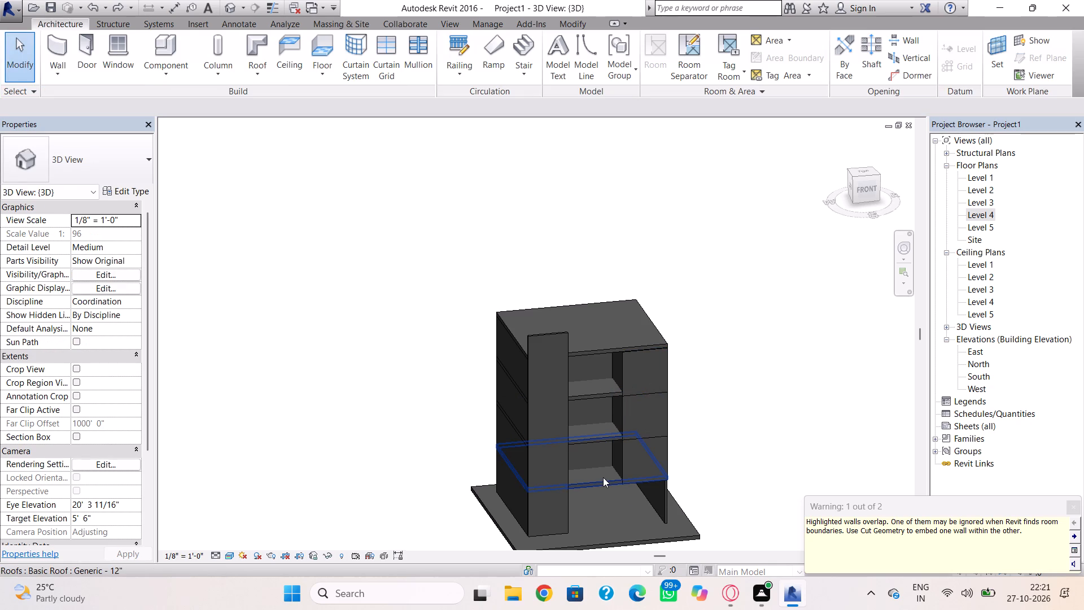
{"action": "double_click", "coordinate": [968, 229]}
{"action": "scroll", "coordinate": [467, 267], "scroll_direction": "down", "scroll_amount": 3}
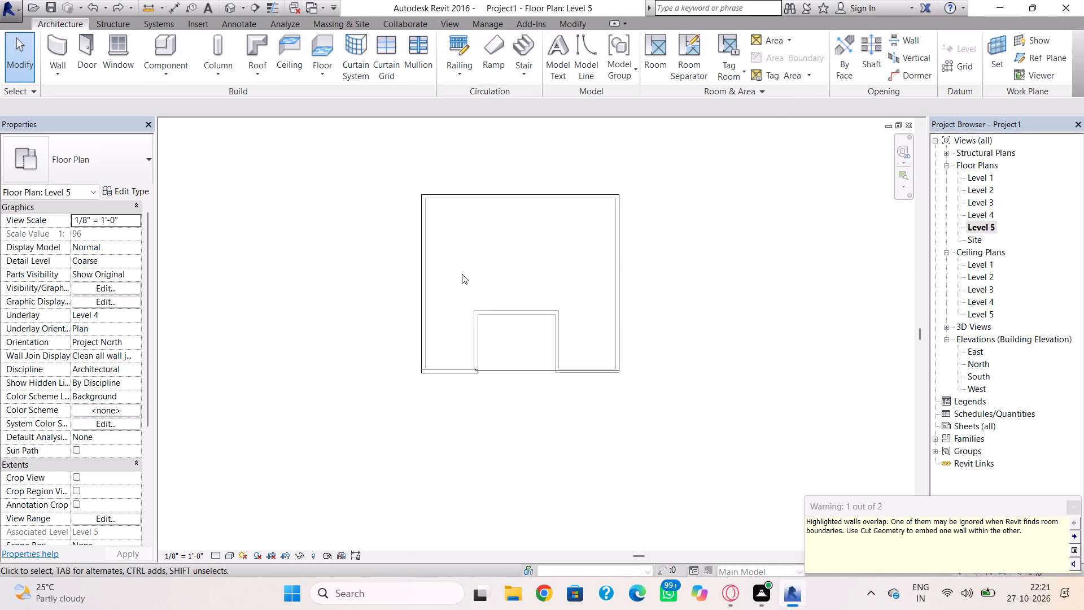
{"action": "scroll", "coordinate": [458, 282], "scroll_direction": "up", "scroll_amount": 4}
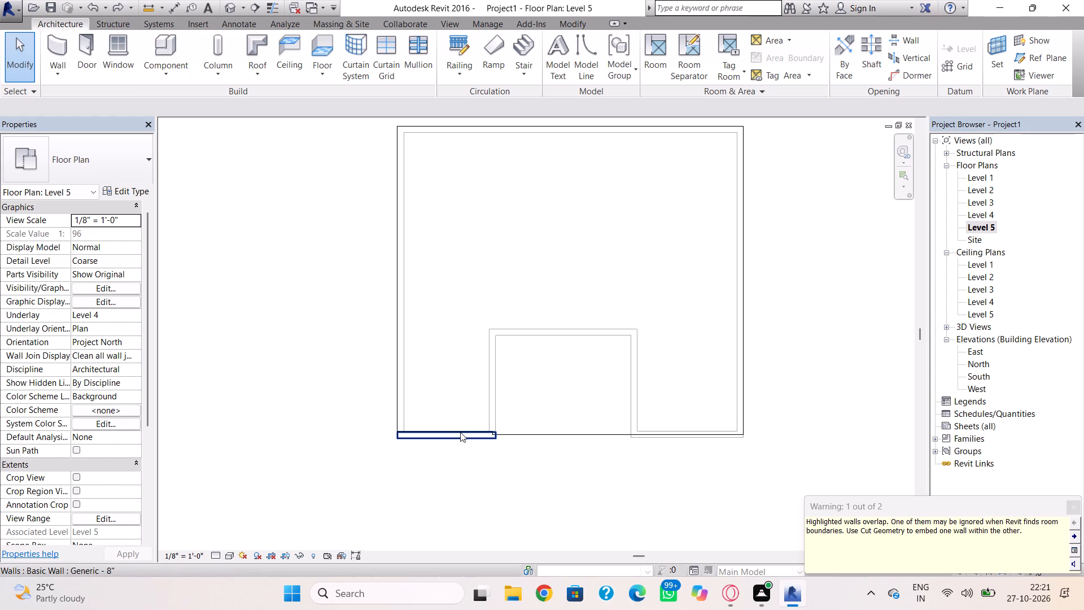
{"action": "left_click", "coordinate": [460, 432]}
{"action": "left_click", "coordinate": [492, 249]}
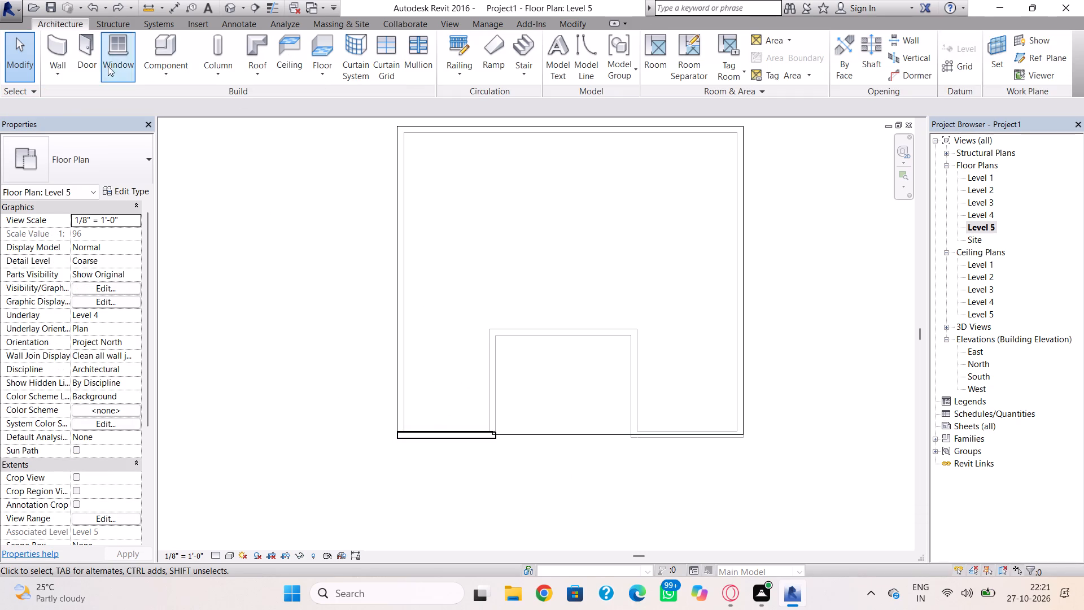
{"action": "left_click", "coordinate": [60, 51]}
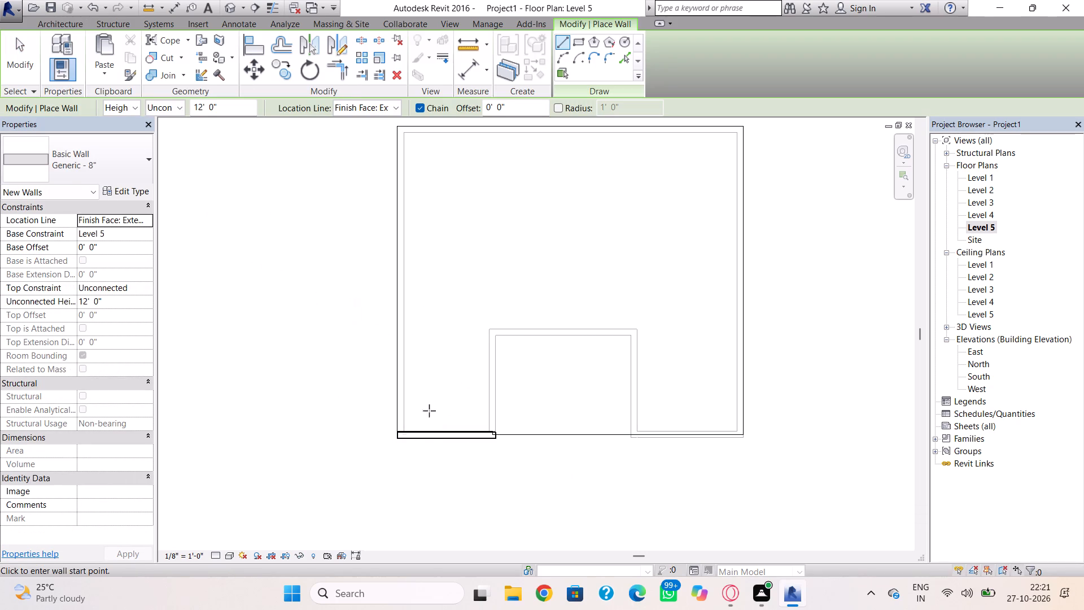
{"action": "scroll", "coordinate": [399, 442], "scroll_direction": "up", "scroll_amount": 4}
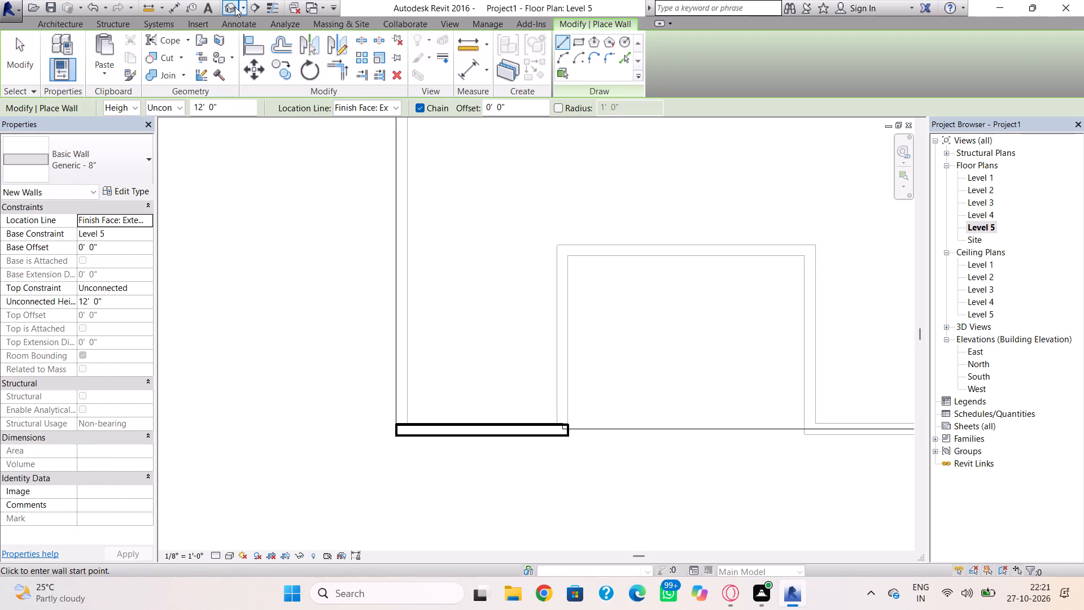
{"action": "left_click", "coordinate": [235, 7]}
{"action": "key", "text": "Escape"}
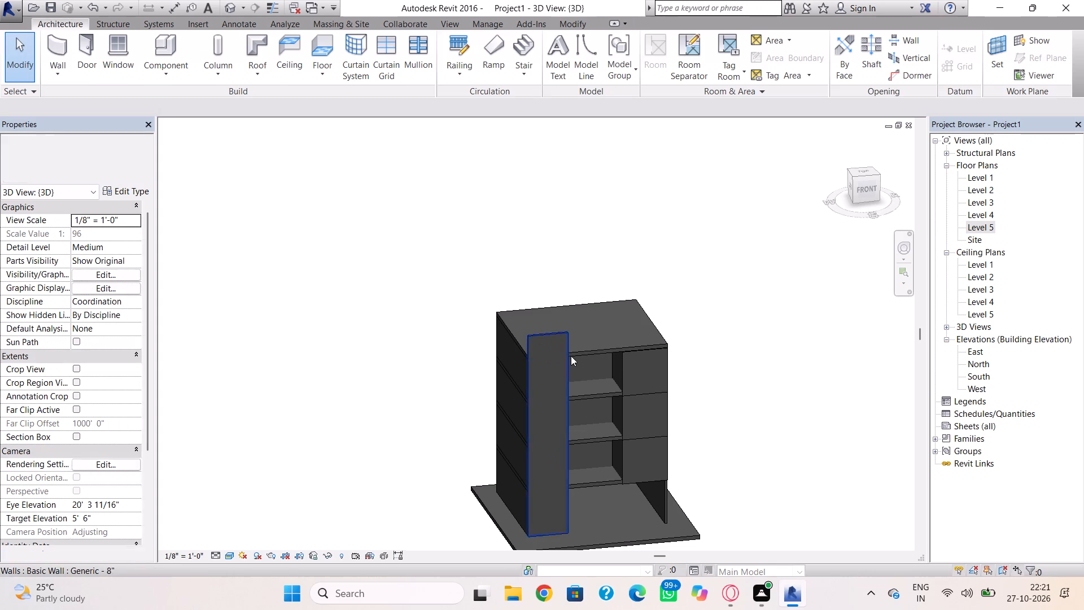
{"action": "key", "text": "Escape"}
Lower the top of the tall front-corner wall to the roof level in the 3D view.
{"action": "left_click", "coordinate": [563, 339]}
{"action": "left_click_drag", "start_coordinate": [547, 330], "coordinate": [547, 344]}
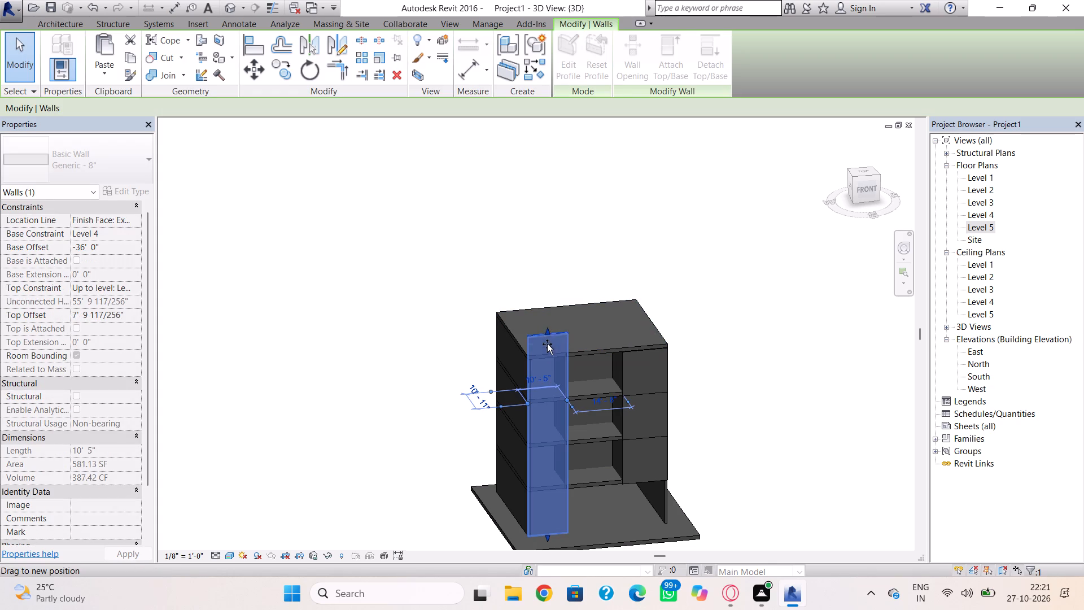
{"action": "left_click_drag", "start_coordinate": [547, 344], "coordinate": [547, 358]}
{"action": "left_click", "coordinate": [397, 324]}
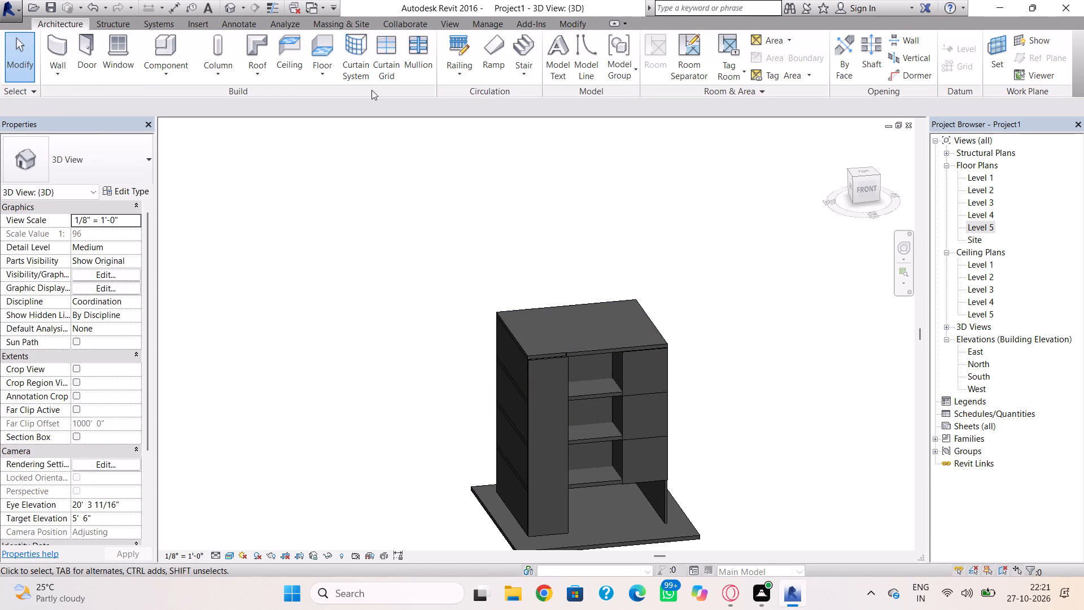
Draw a Generic - 8" wall on Level 5 along the whole building front, about 36' 8" long and 12' high, flipped inward.
{"action": "double_click", "coordinate": [975, 223]}
{"action": "scroll", "coordinate": [545, 199], "scroll_direction": "down", "scroll_amount": 3}
{"action": "scroll", "coordinate": [501, 226], "scroll_direction": "down", "scroll_amount": 1}
{"action": "middle_click_drag", "start_coordinate": [499, 232], "coordinate": [496, 242]}
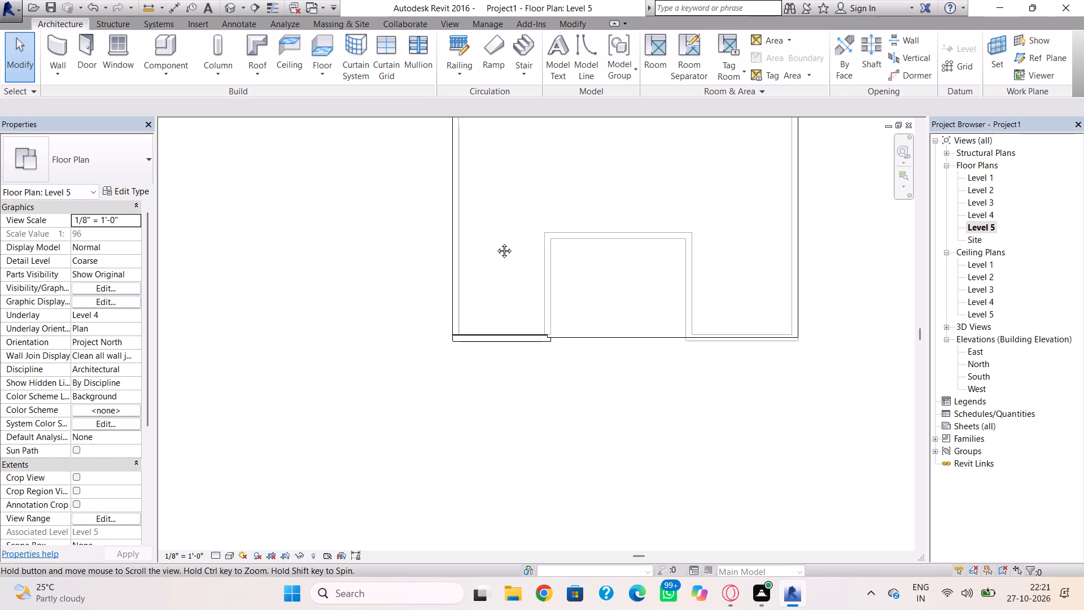
{"action": "middle_click_drag", "start_coordinate": [496, 242], "coordinate": [342, 379]}
{"action": "scroll", "coordinate": [334, 379], "scroll_direction": "down", "scroll_amount": 1}
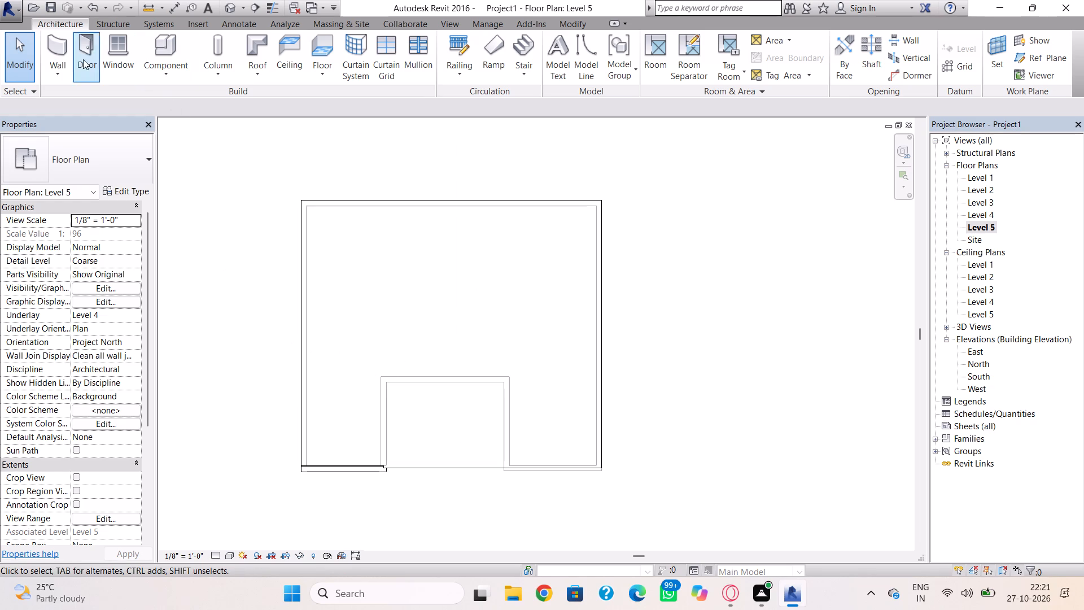
{"action": "left_click", "coordinate": [62, 50]}
{"action": "middle_click_drag", "start_coordinate": [357, 413], "coordinate": [405, 295]}
{"action": "scroll", "coordinate": [371, 336], "scroll_direction": "up", "scroll_amount": 3}
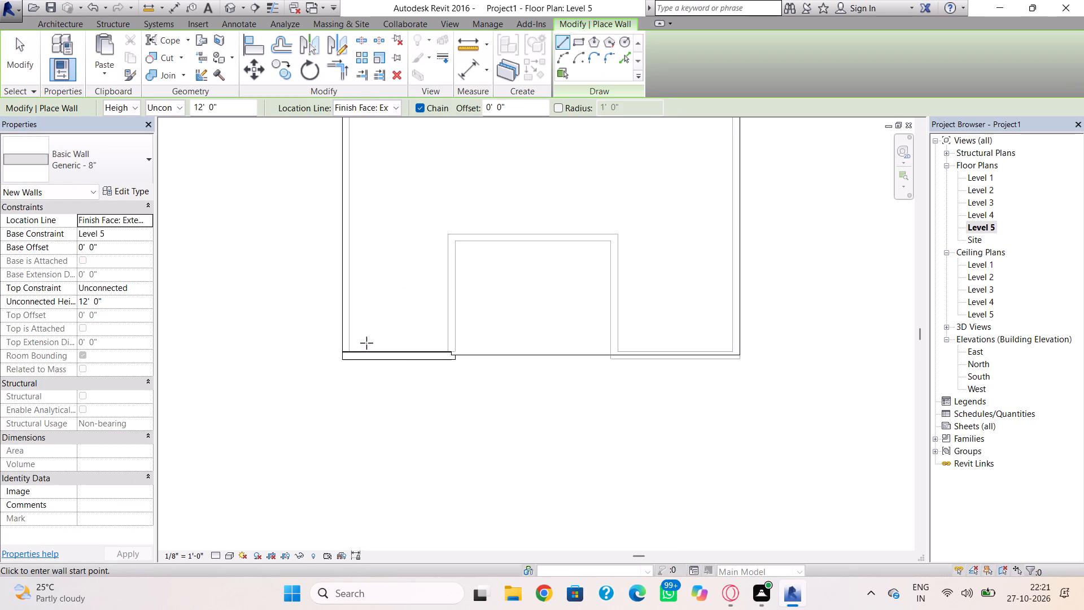
{"action": "scroll", "coordinate": [366, 343], "scroll_direction": "up", "scroll_amount": 2}
{"action": "left_click", "coordinate": [329, 366]}
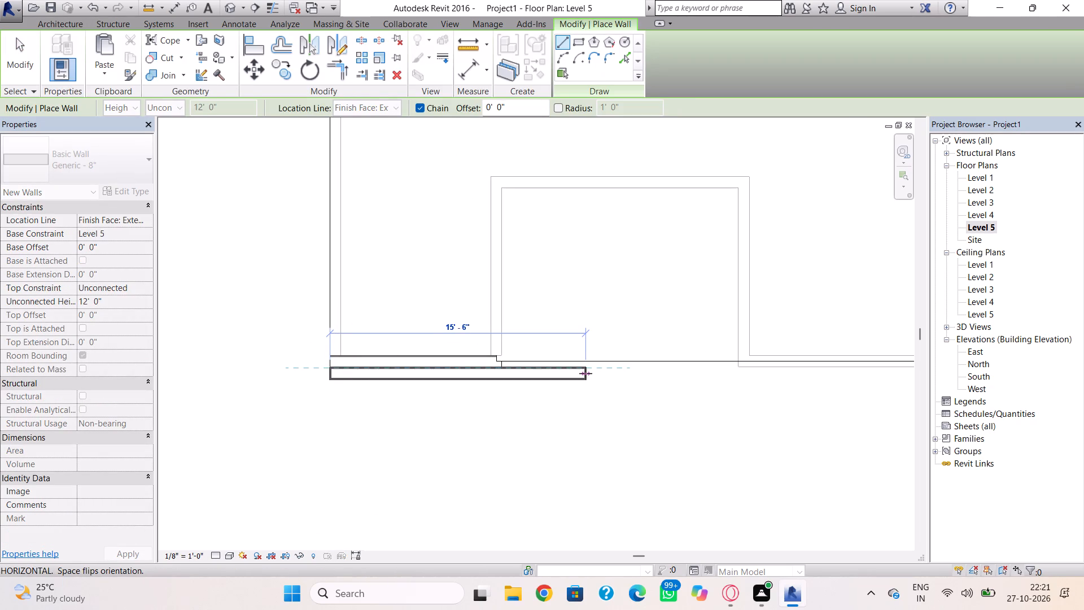
{"action": "key", "text": "space"}
{"action": "middle_click_drag", "start_coordinate": [789, 382], "coordinate": [522, 414]}
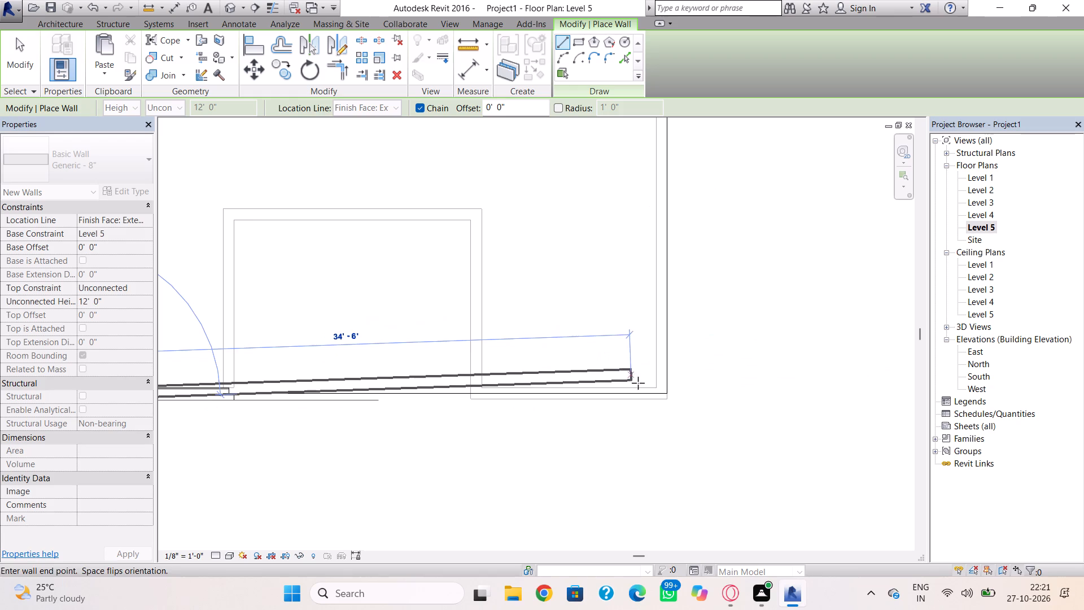
{"action": "scroll", "coordinate": [664, 391], "scroll_direction": "up", "scroll_amount": 2}
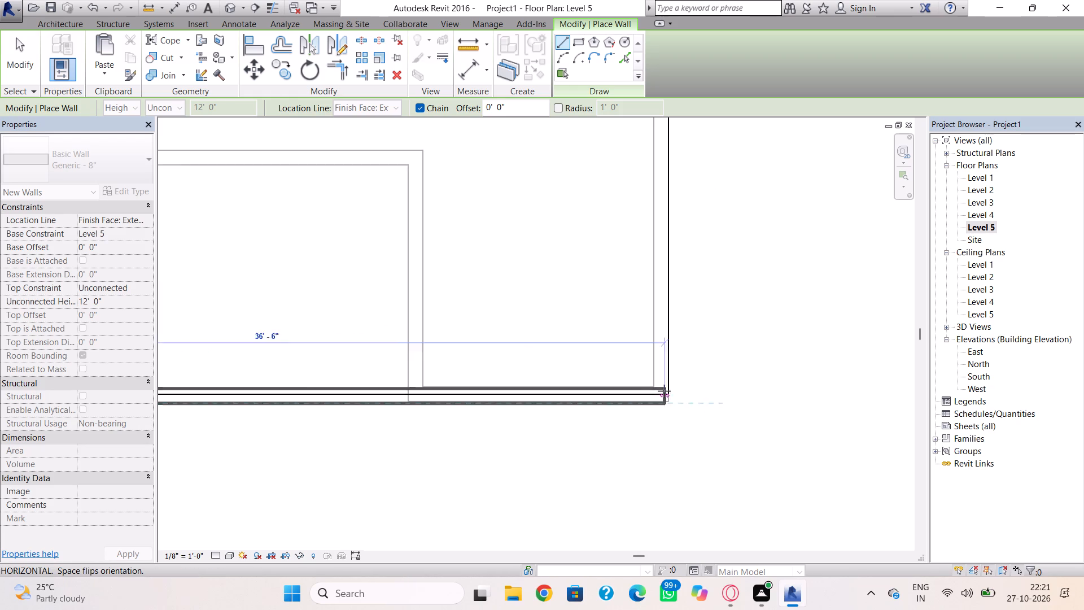
{"action": "scroll", "coordinate": [664, 391], "scroll_direction": "up", "scroll_amount": 7}
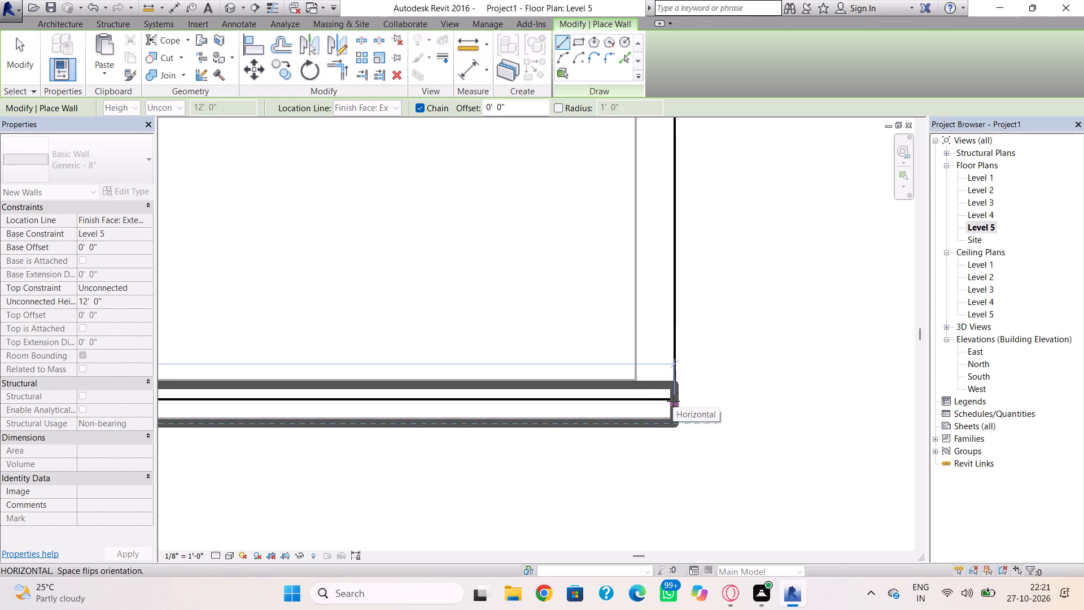
{"action": "left_click", "coordinate": [673, 401]}
{"action": "key", "text": "Escape"}
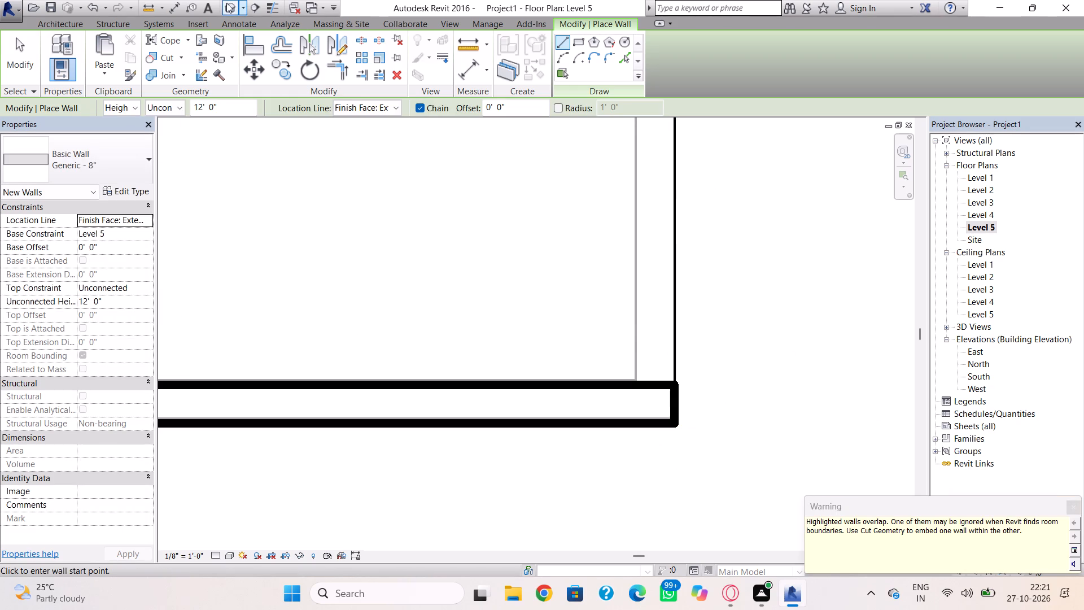
{"action": "left_click", "coordinate": [225, 3]}
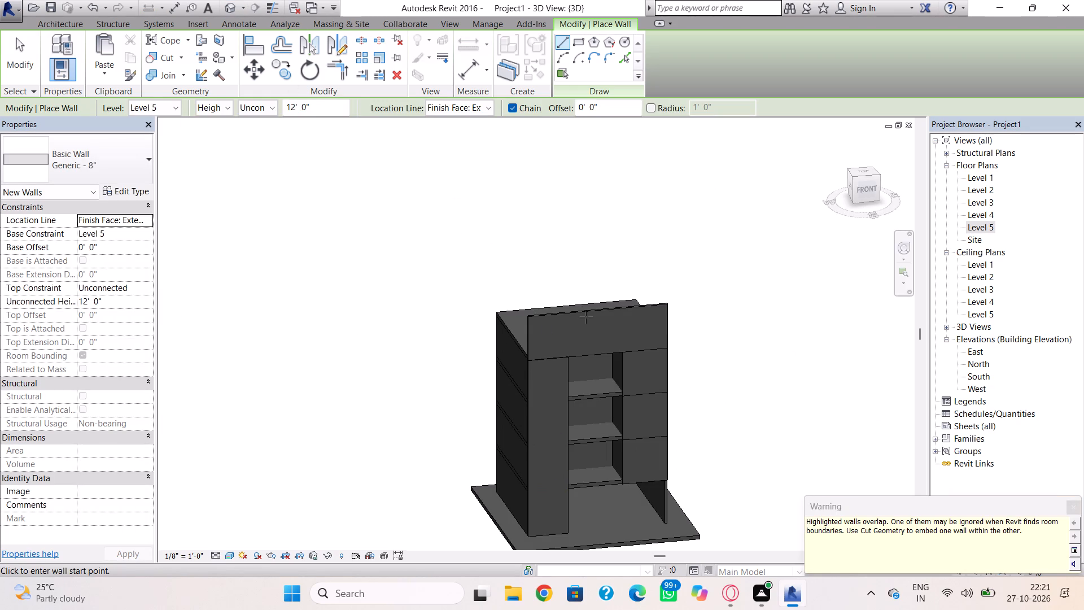
{"action": "key", "text": "Escape"}
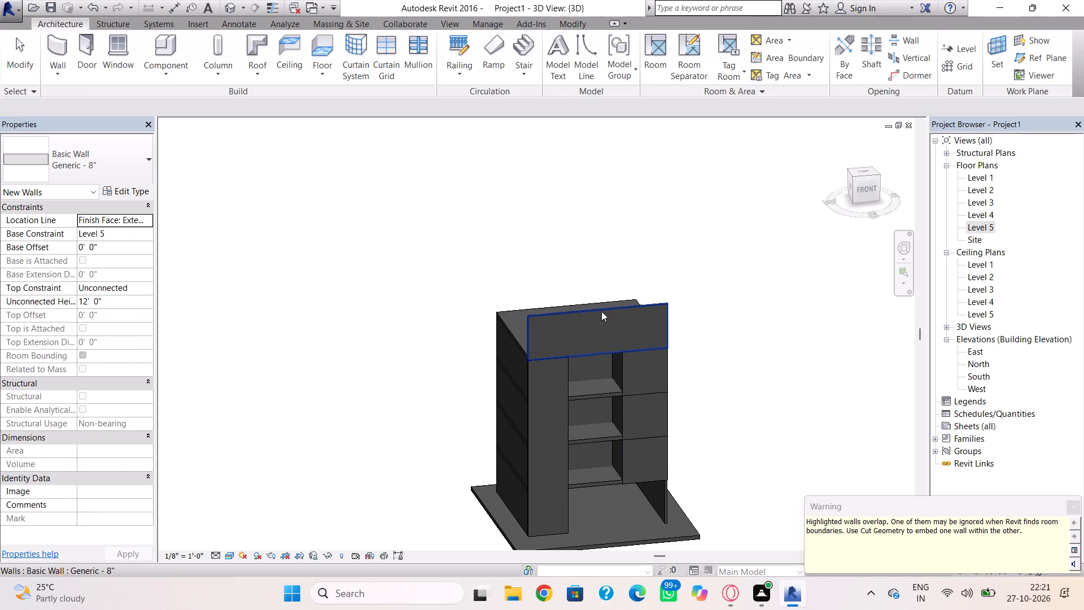
Nudge the Level 5 front wall slightly inward from the building's front edge, working from the side in the 3D view.
{"action": "left_click", "coordinate": [601, 310]}
{"action": "scroll", "coordinate": [689, 330], "scroll_direction": "down", "scroll_amount": 1}
{"action": "middle_click", "coordinate": [689, 330]}
{"action": "scroll", "coordinate": [689, 330], "scroll_direction": "up", "scroll_amount": 4}
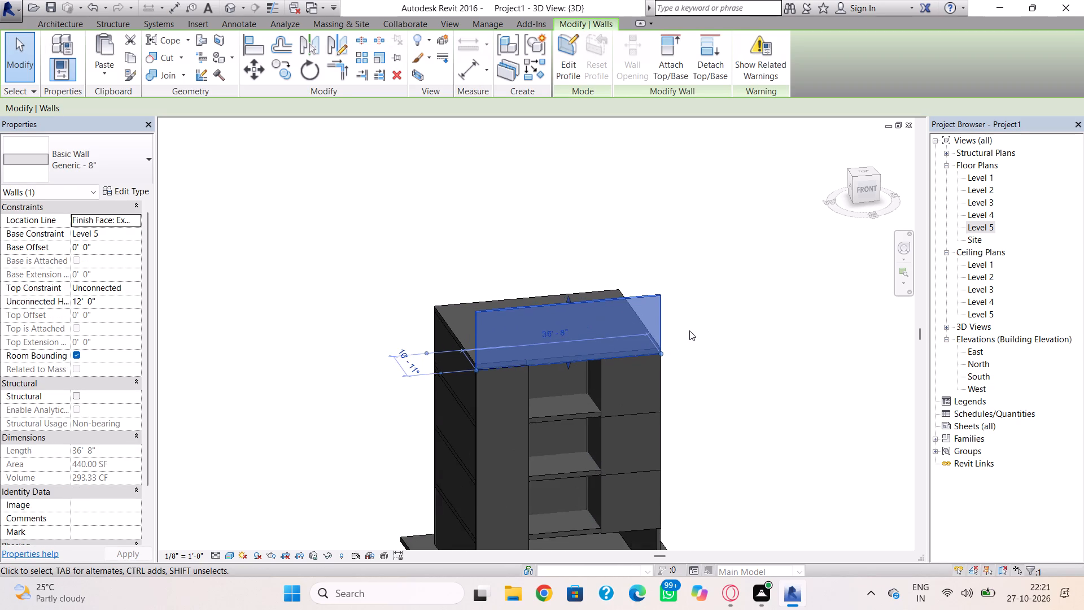
{"action": "scroll", "coordinate": [615, 329], "scroll_direction": "up", "scroll_amount": 3}
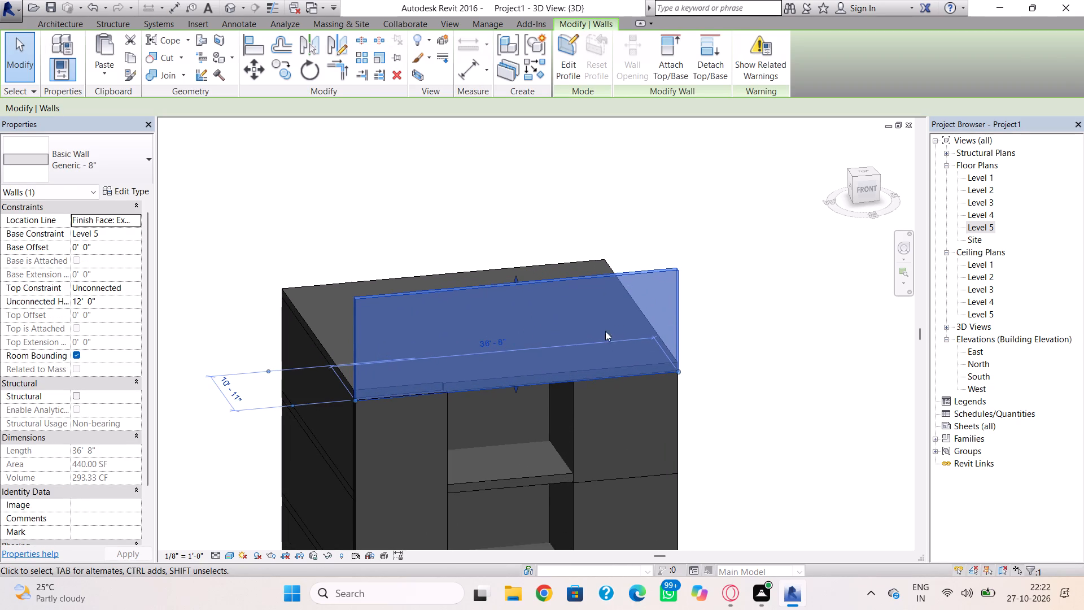
{"action": "right_click_drag", "start_coordinate": [535, 317], "coordinate": [721, 372], "text": "shift"}
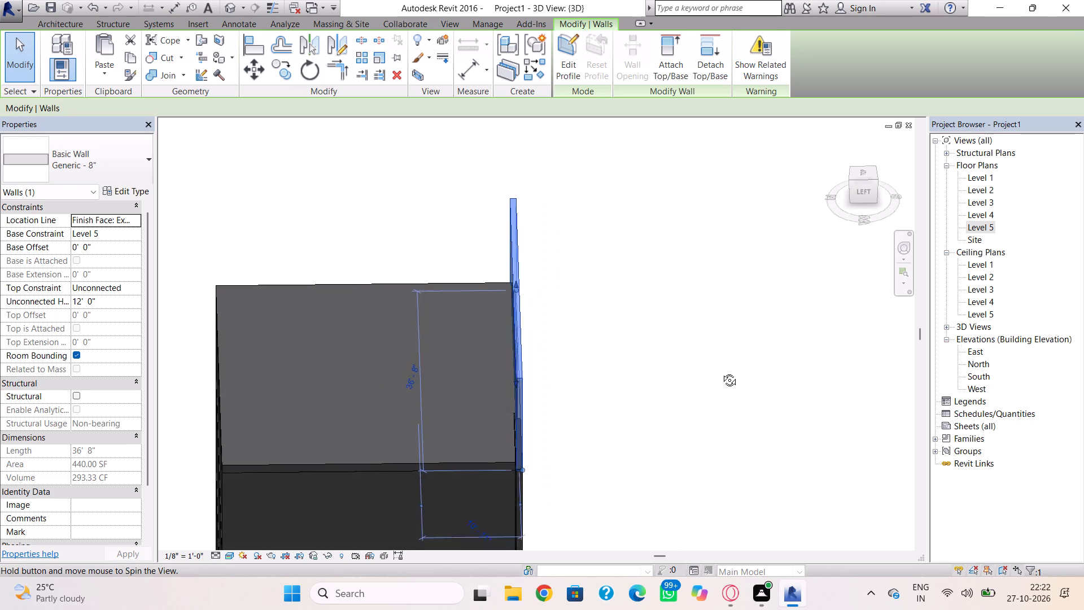
{"action": "right_click_drag", "start_coordinate": [721, 372], "coordinate": [720, 392], "text": "shift"}
{"action": "key", "text": "Left"}
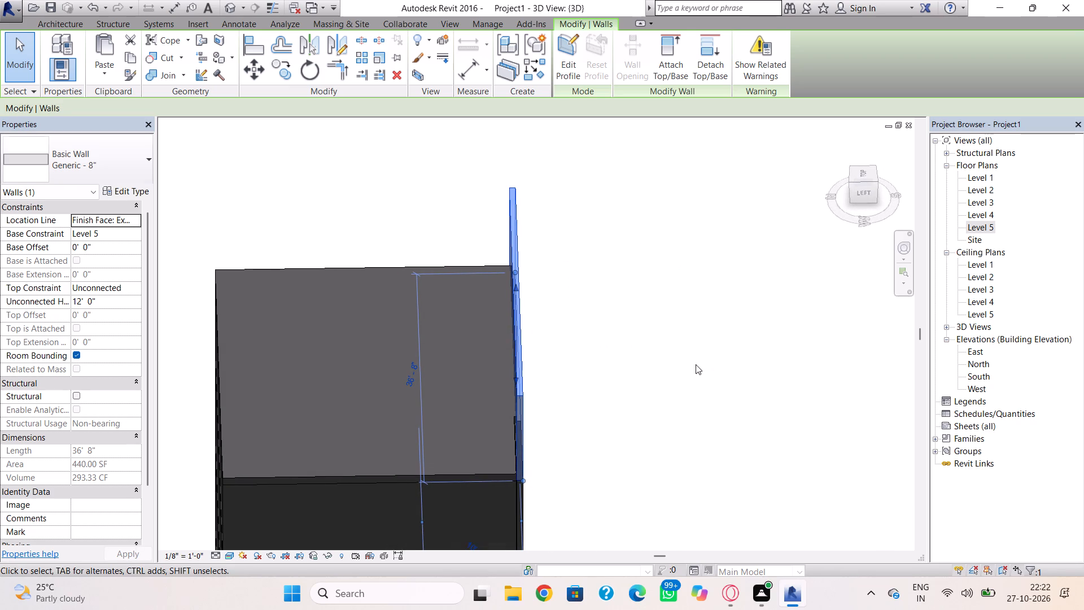
{"action": "key", "text": "Left"}
{"action": "left_click", "coordinate": [692, 364]}
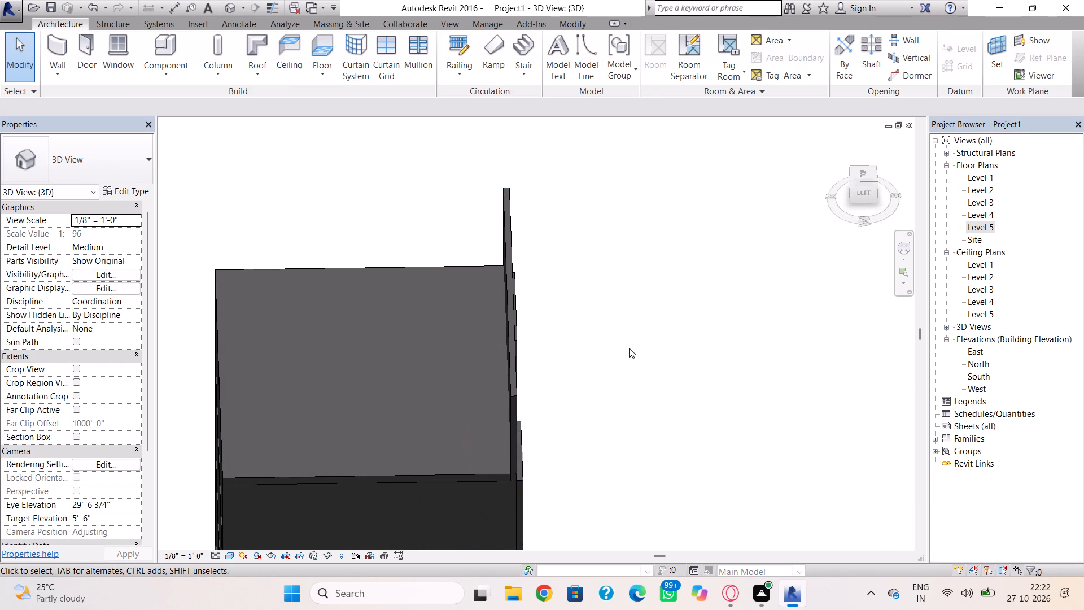
{"action": "right_click_drag", "start_coordinate": [624, 348], "coordinate": [549, 360]}
{"action": "right_click_drag", "start_coordinate": [615, 349], "coordinate": [440, 428], "text": "shift"}
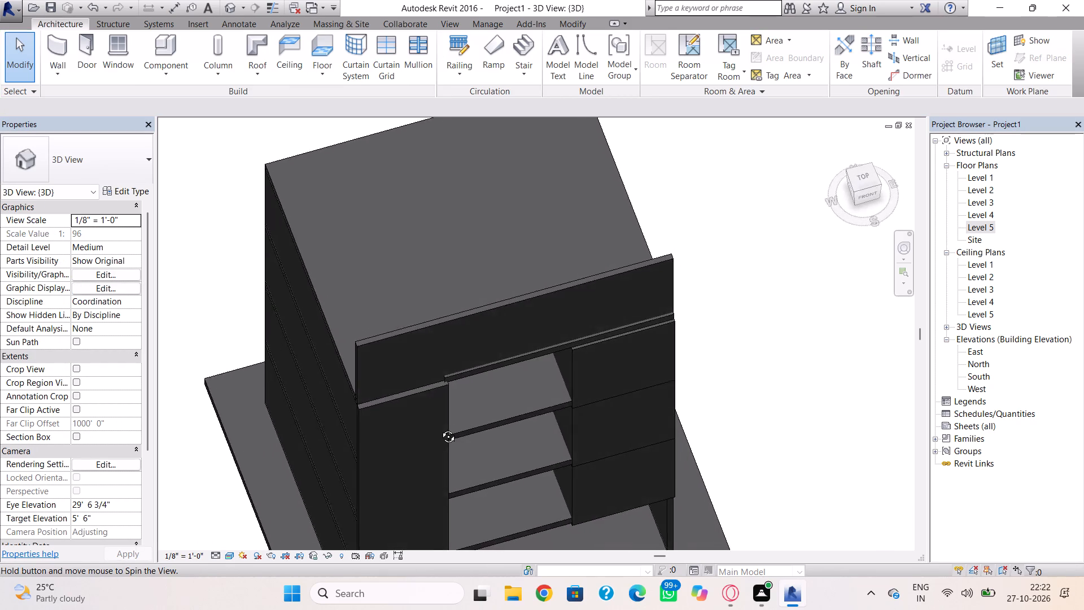
{"action": "right_click_drag", "start_coordinate": [440, 428], "coordinate": [413, 295], "text": "shift"}
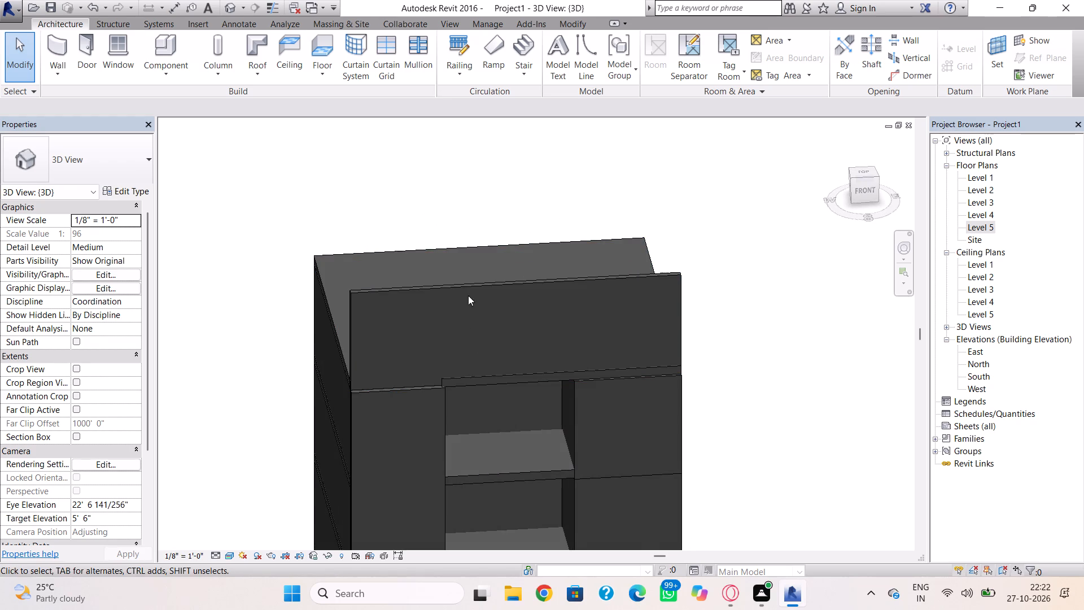
Move the Level 5 front wall about 4' farther back from the front edge of the roof.
{"action": "left_click", "coordinate": [469, 291]}
{"action": "key", "text": "Left"}
{"action": "key", "text": "Left"}
{"action": "key", "text": "Left"}
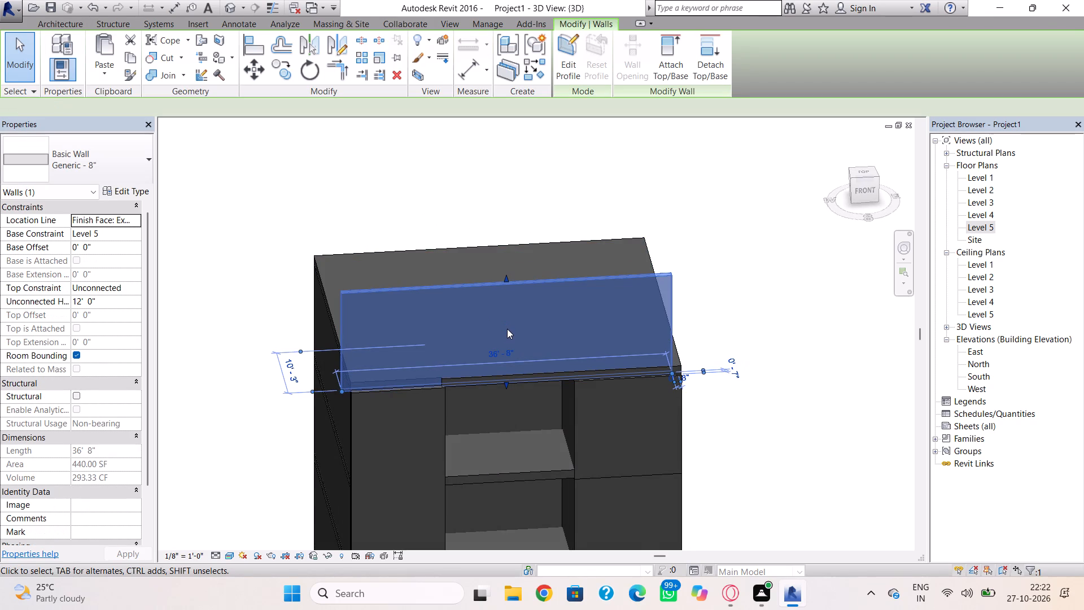
{"action": "key", "text": "Right"}
{"action": "key", "text": "Right"}
{"action": "key", "text": "Up"}
{"action": "key", "text": "Up"}
{"action": "key", "text": "Up"}
{"action": "key", "text": "Up"}
{"action": "key", "text": "Up"}
{"action": "key", "text": "Up"}
{"action": "key", "text": "Up"}
{"action": "key", "text": "Up"}
{"action": "key", "text": "Up"}
{"action": "key", "text": "Up"}
{"action": "key", "text": "Up"}
{"action": "key", "text": "Up"}
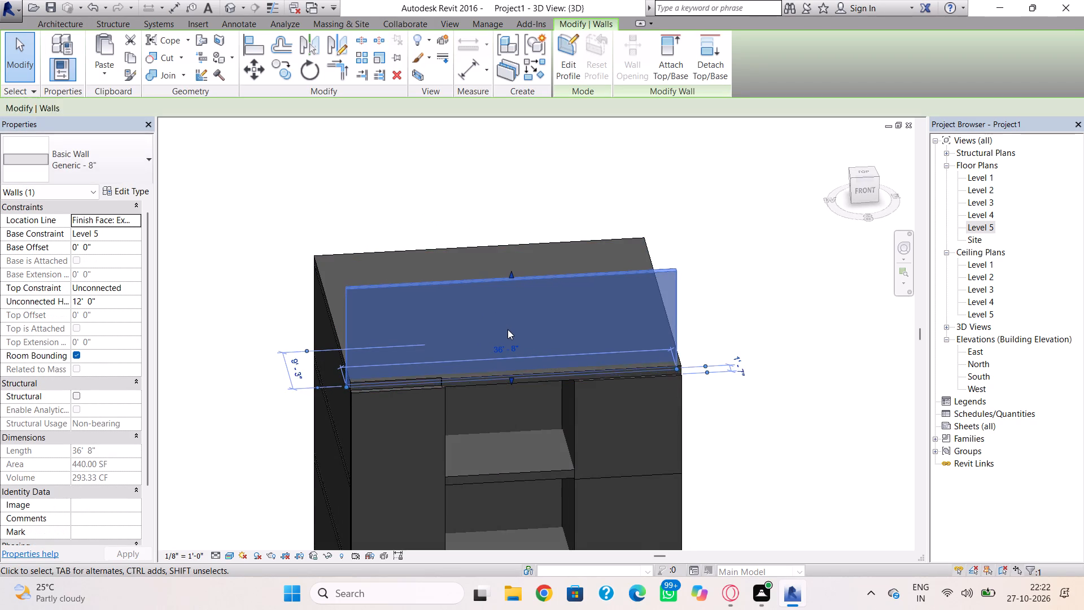
{"action": "left_click", "coordinate": [735, 290]}
Raise the top of the tall front-corner wall to the upper front edge of the Level 5 roof.
{"action": "scroll", "coordinate": [399, 391], "scroll_direction": "up", "scroll_amount": 3}
{"action": "scroll", "coordinate": [467, 384], "scroll_direction": "up", "scroll_amount": 5}
{"action": "right_click_drag", "start_coordinate": [467, 384], "coordinate": [438, 404]}
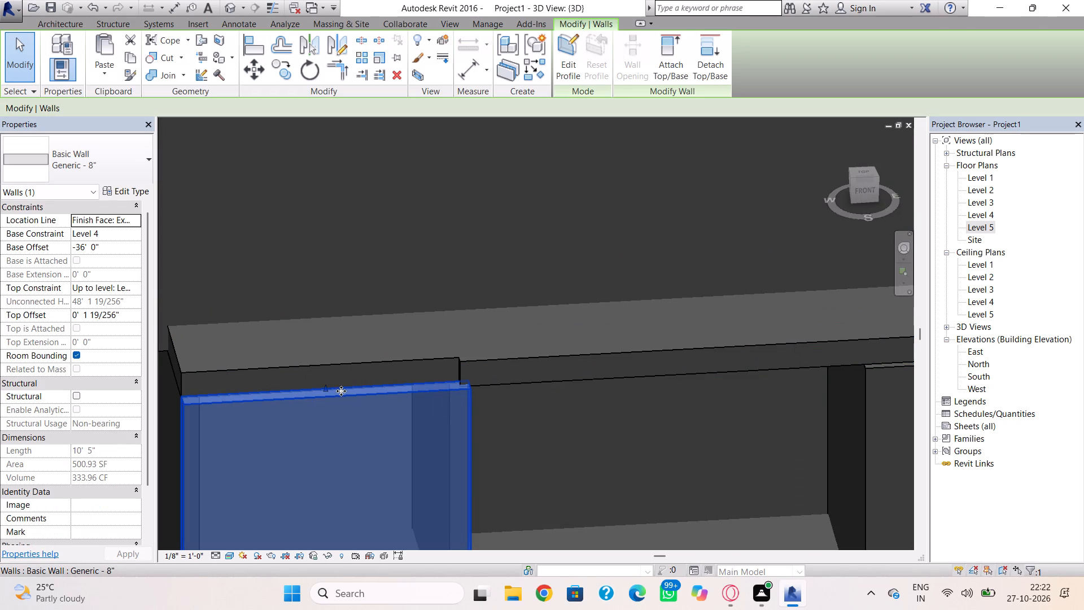
{"action": "left_click_drag", "start_coordinate": [326, 385], "coordinate": [332, 373]}
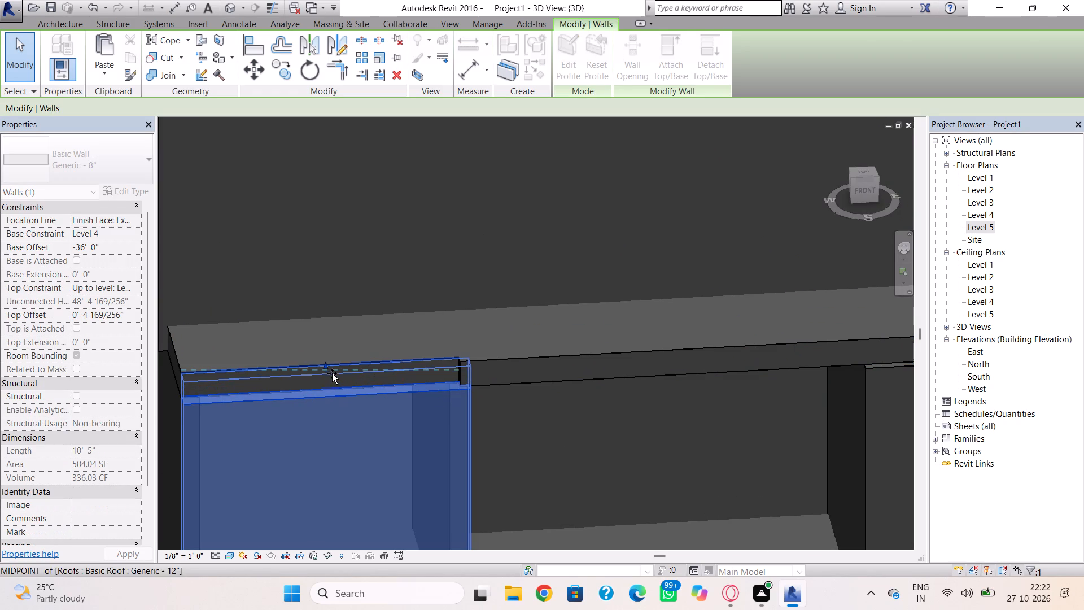
{"action": "left_click_drag", "start_coordinate": [332, 373], "coordinate": [333, 372]}
{"action": "left_click", "coordinate": [340, 353]}
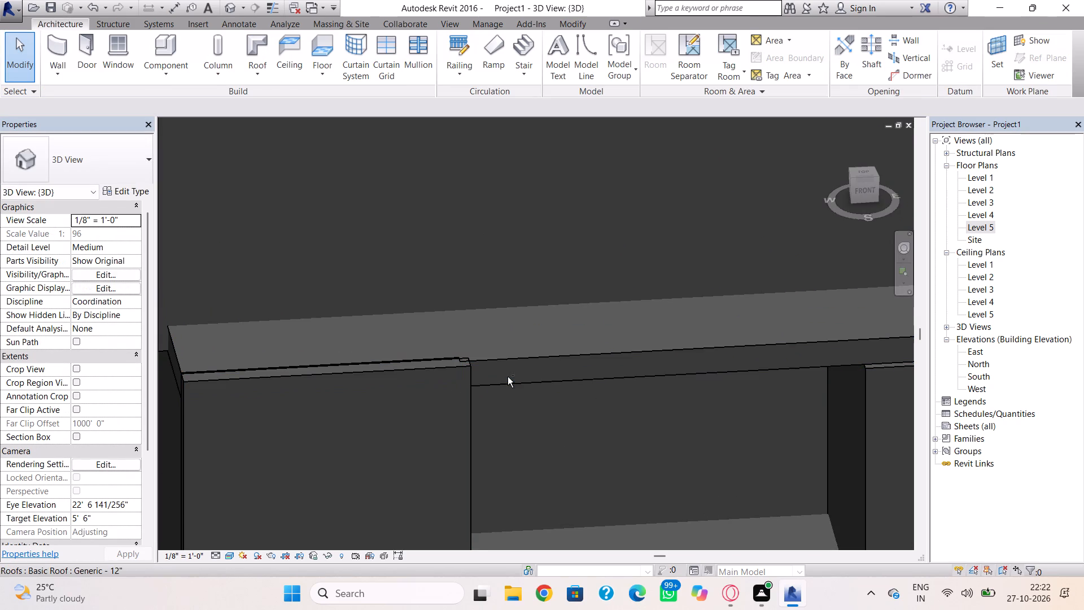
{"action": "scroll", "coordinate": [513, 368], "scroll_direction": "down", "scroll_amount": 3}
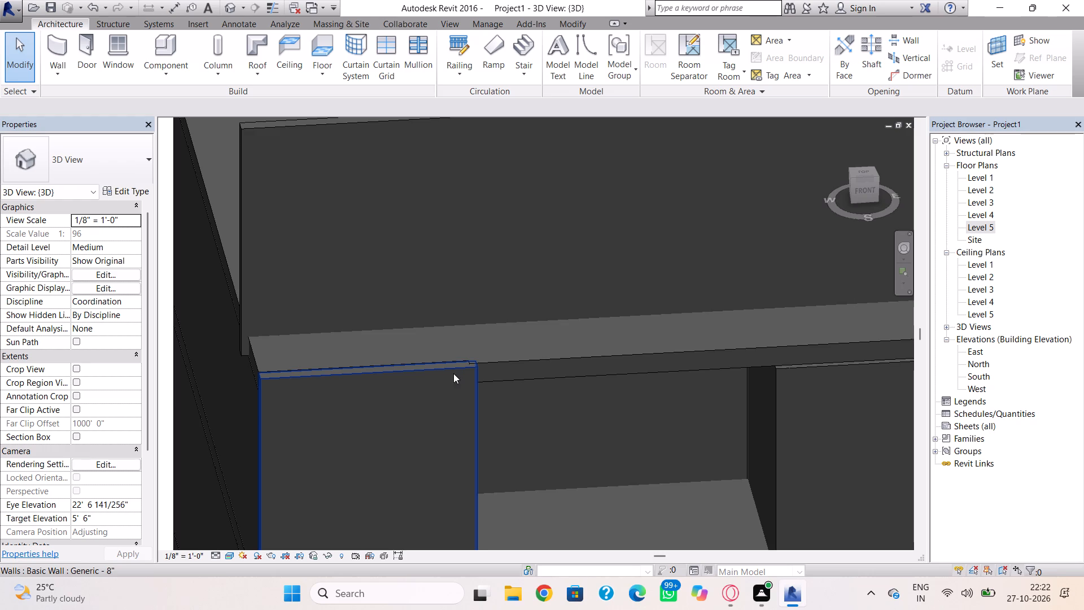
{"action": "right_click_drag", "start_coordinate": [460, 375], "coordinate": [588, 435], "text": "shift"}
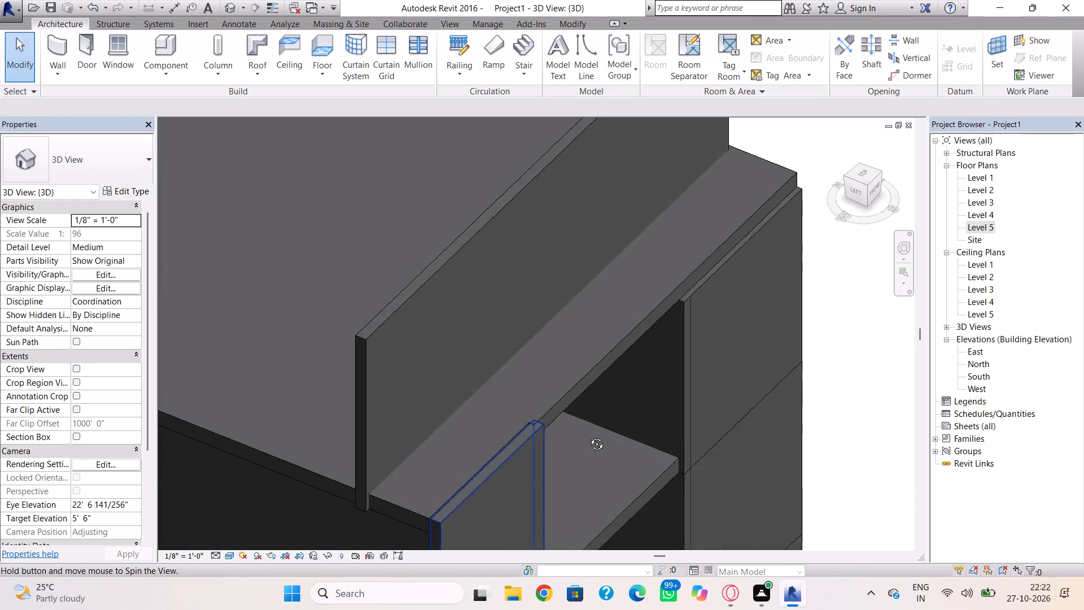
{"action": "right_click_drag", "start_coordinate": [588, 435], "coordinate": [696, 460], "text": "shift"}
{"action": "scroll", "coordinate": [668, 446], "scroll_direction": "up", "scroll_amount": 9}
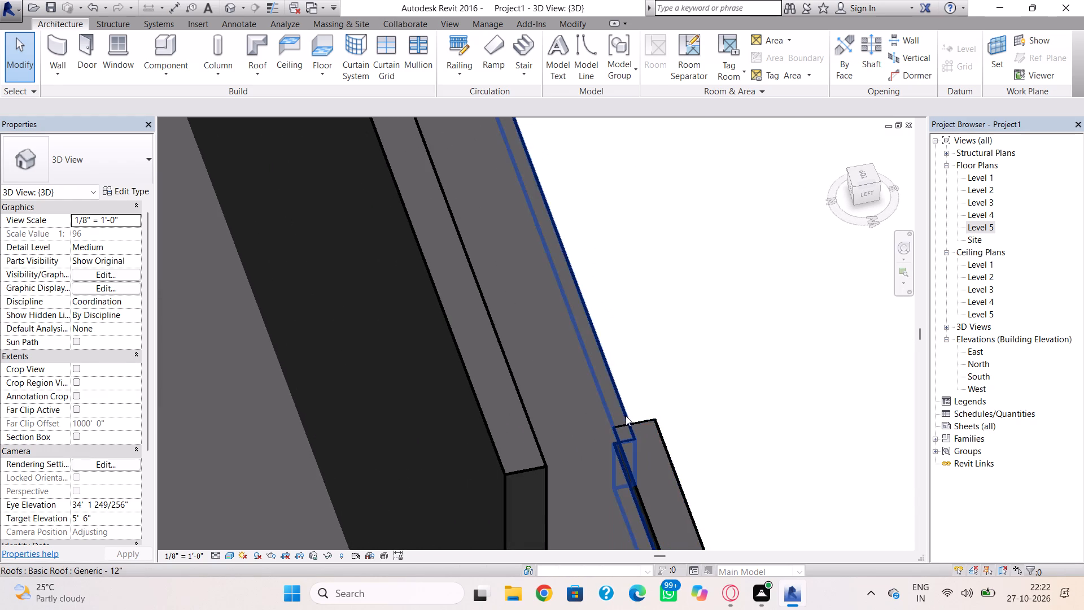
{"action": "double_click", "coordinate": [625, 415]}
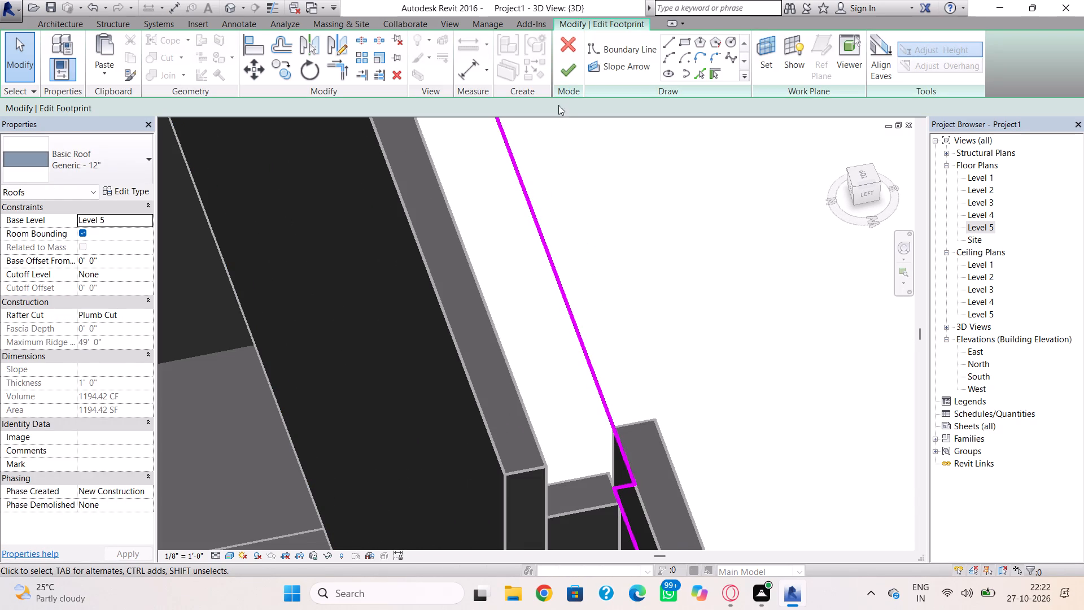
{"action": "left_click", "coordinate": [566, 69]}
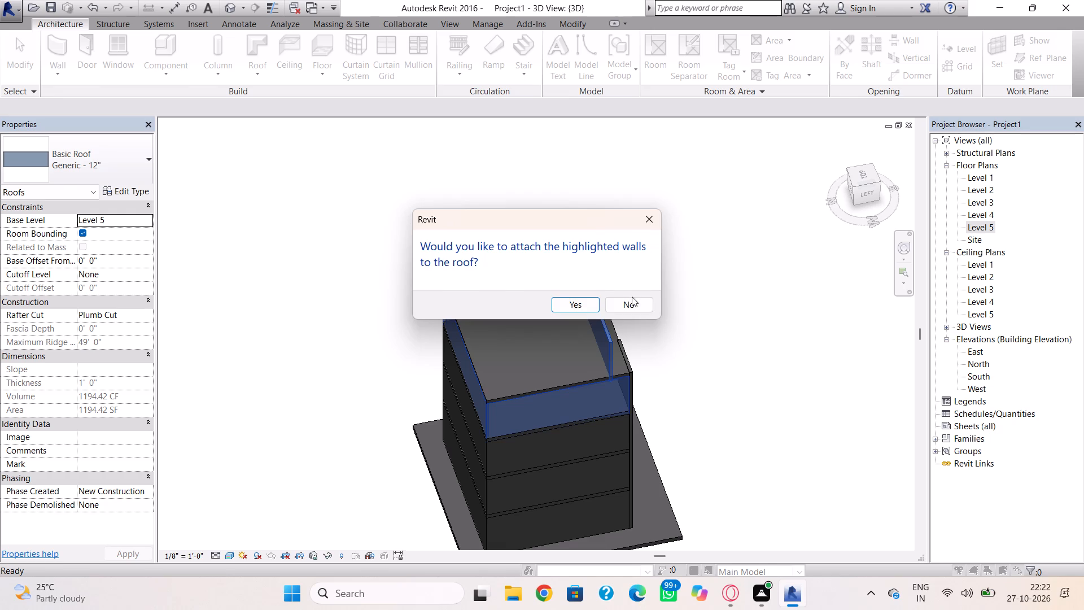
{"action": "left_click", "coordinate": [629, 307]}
In the Level 5 plan, shift the roof footprint's short front jog about 4 1/4" to the end of the tall corner wall.
{"action": "double_click", "coordinate": [608, 376]}
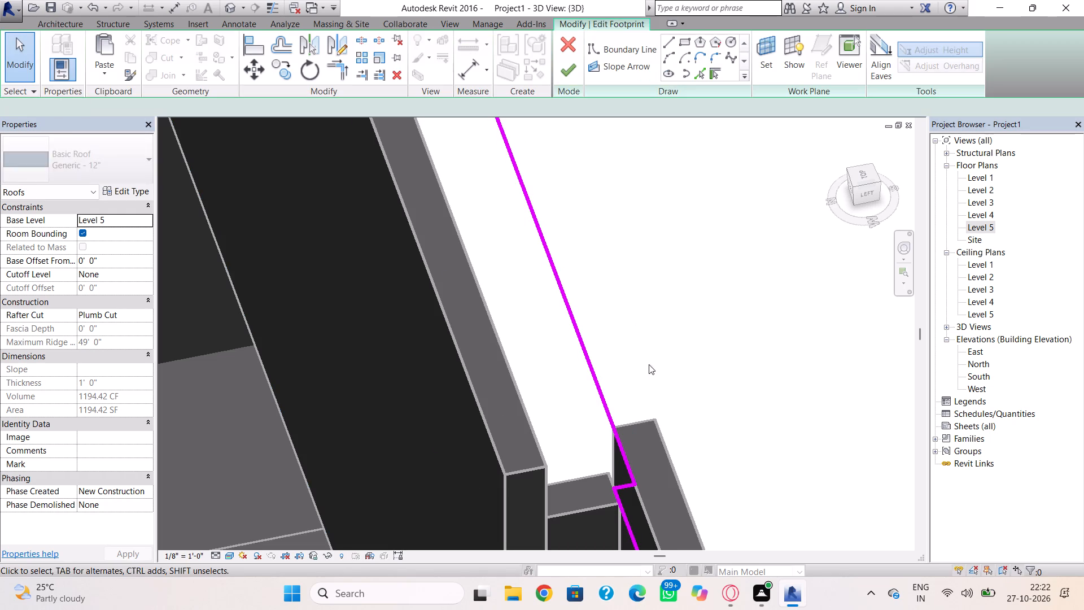
{"action": "left_click", "coordinate": [981, 229]}
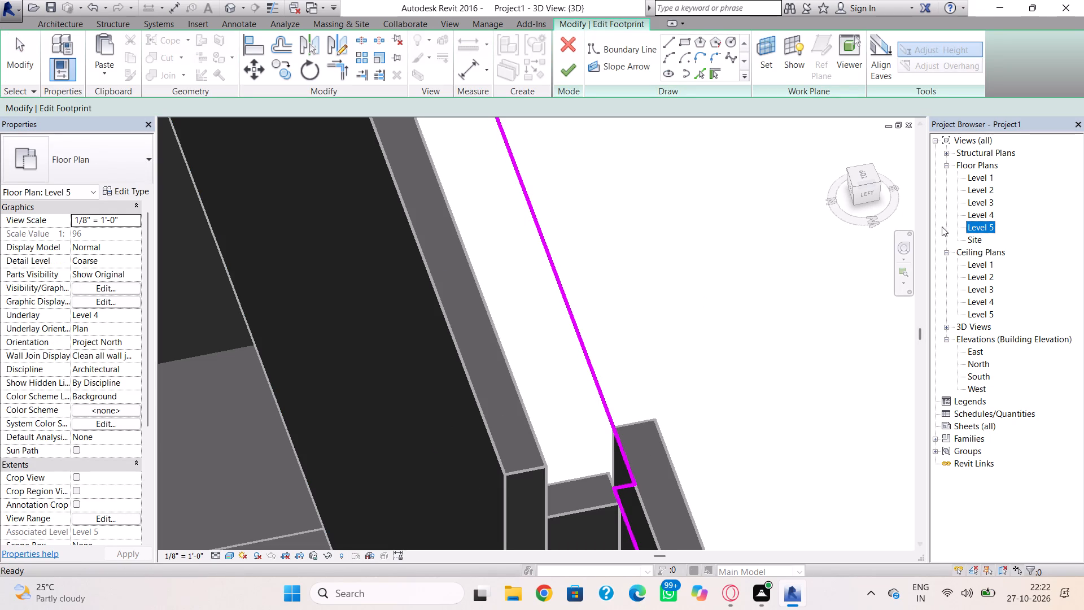
{"action": "double_click", "coordinate": [990, 225]}
{"action": "scroll", "coordinate": [746, 287], "scroll_direction": "down", "scroll_amount": 4}
{"action": "scroll", "coordinate": [558, 298], "scroll_direction": "down", "scroll_amount": 2}
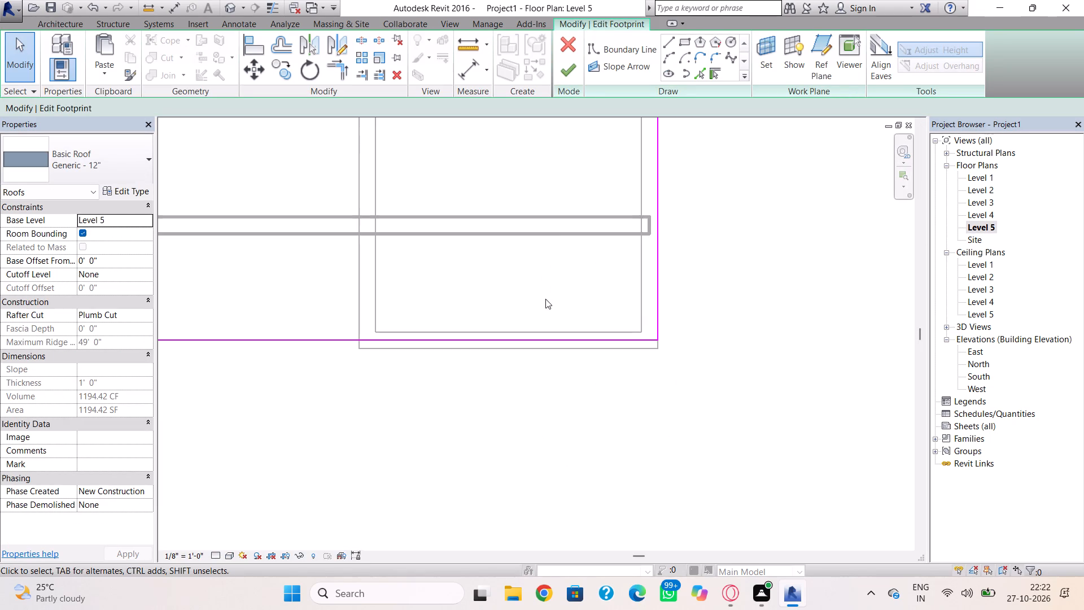
{"action": "scroll", "coordinate": [545, 299], "scroll_direction": "down", "scroll_amount": 1}
{"action": "middle_click_drag", "start_coordinate": [545, 299], "coordinate": [440, 430]}
{"action": "scroll", "coordinate": [515, 306], "scroll_direction": "down", "scroll_amount": 3}
{"action": "middle_click_drag", "start_coordinate": [430, 335], "coordinate": [700, 325]}
{"action": "scroll", "coordinate": [413, 363], "scroll_direction": "up", "scroll_amount": 2}
{"action": "middle_click_drag", "start_coordinate": [434, 364], "coordinate": [454, 348]}
{"action": "scroll", "coordinate": [429, 365], "scroll_direction": "up", "scroll_amount": 5}
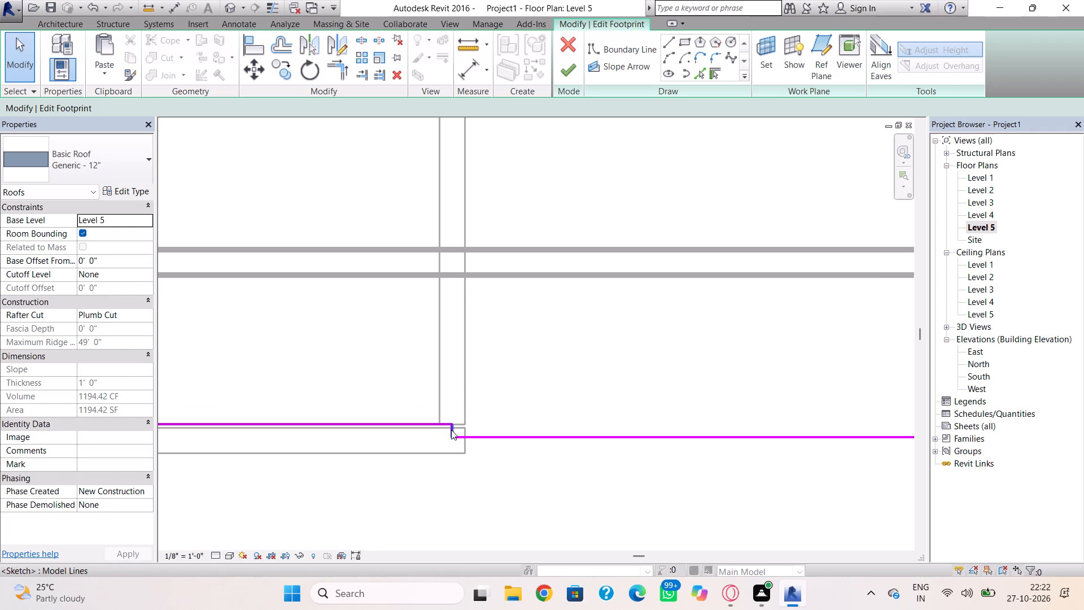
{"action": "left_click", "coordinate": [451, 430]}
{"action": "key", "text": "Right"}
{"action": "key", "text": "Right"}
{"action": "key", "text": "Right"}
{"action": "key", "text": "Right"}
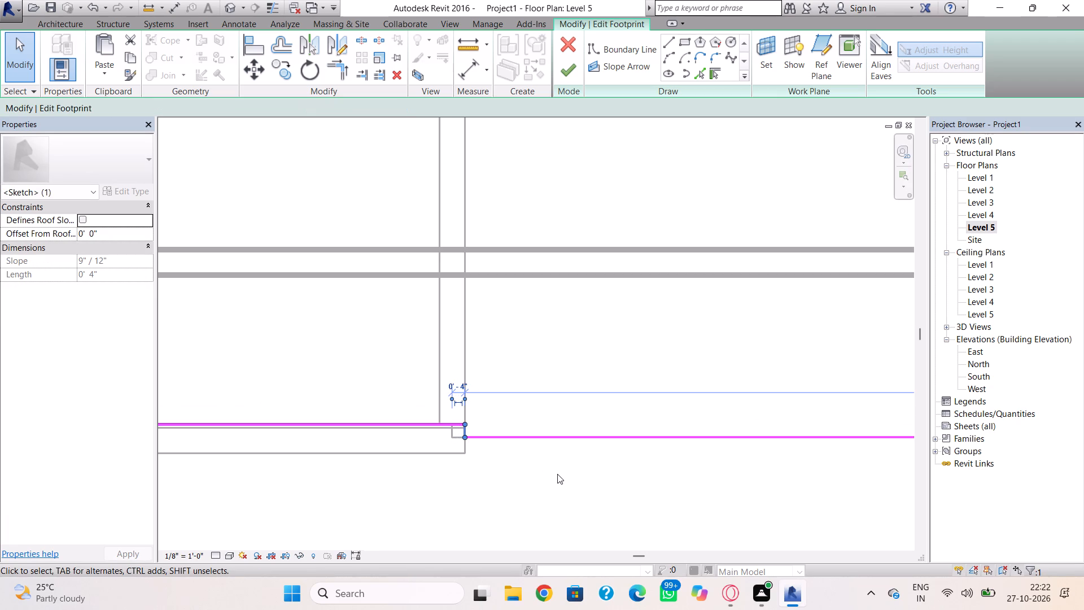
{"action": "scroll", "coordinate": [472, 443], "scroll_direction": "up", "scroll_amount": 8}
{"action": "key", "text": "Right"}
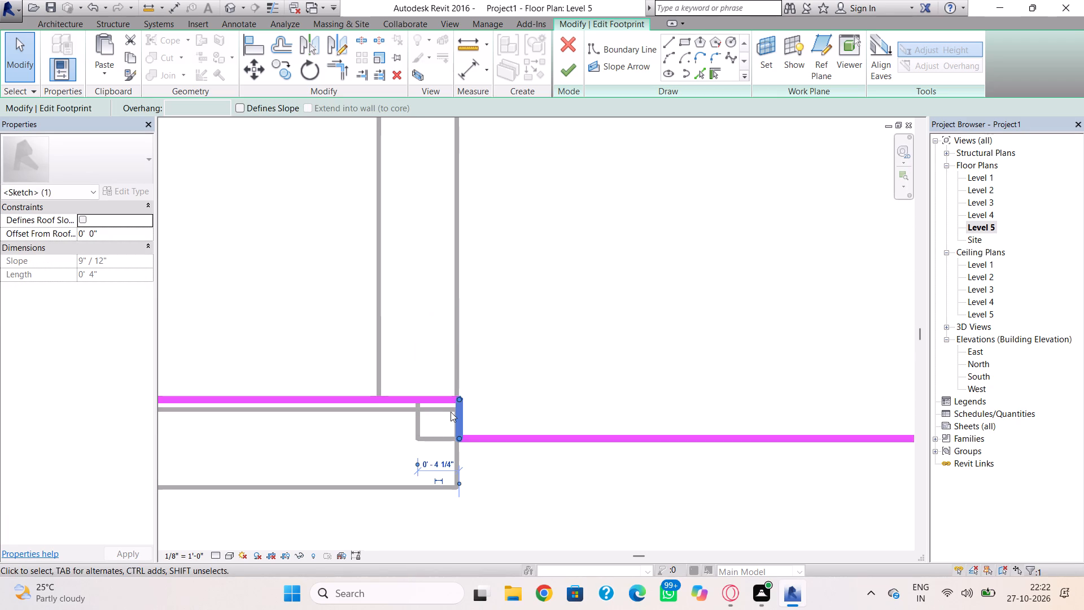
{"action": "left_click", "coordinate": [569, 69]}
{"action": "left_click", "coordinate": [576, 299]}
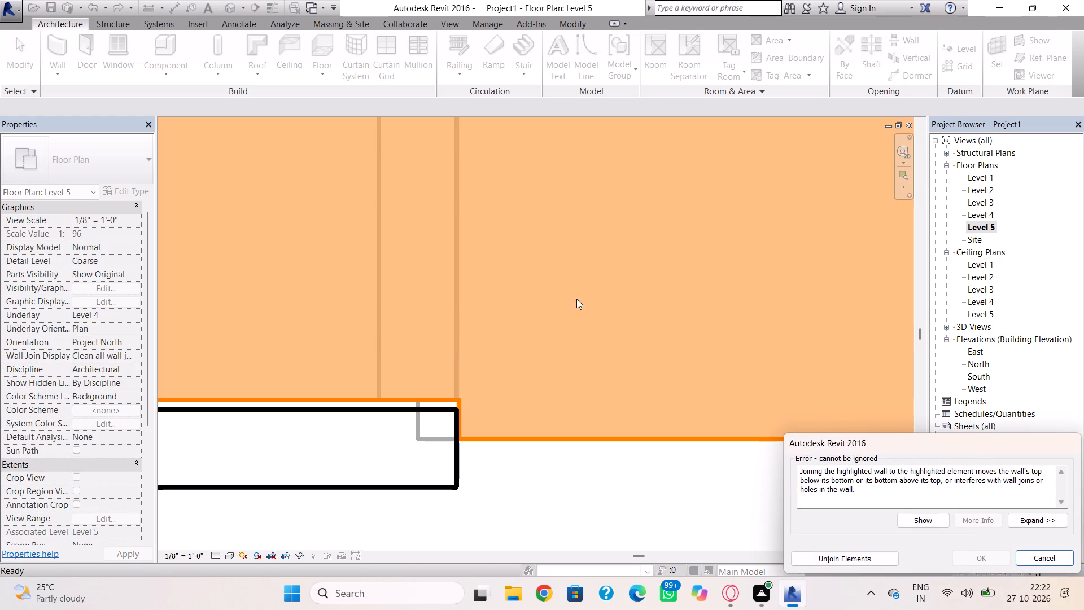
{"action": "left_click", "coordinate": [1016, 561]}
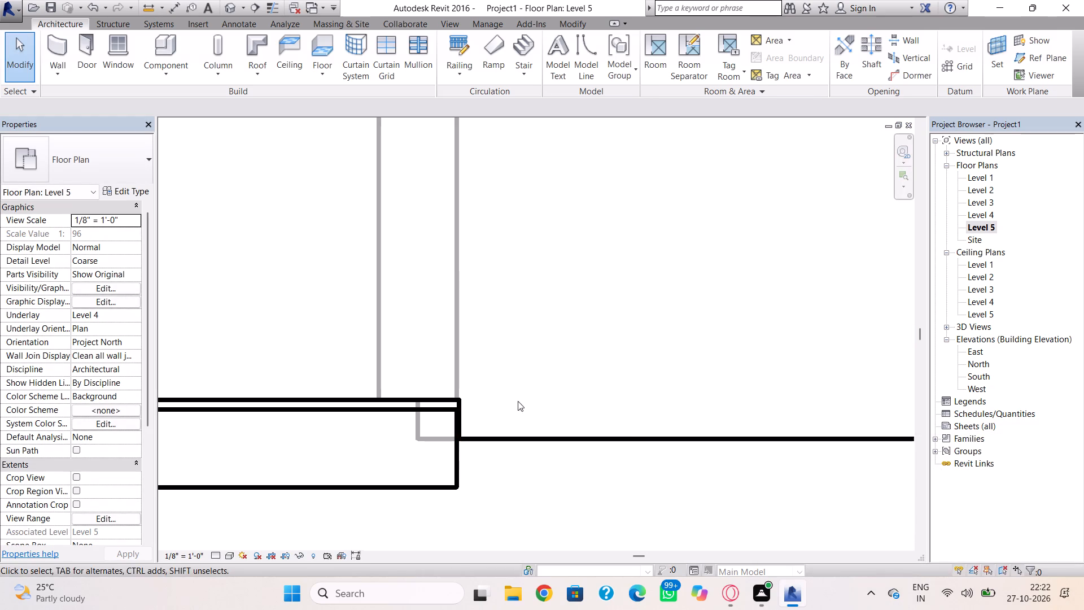
Nudge the roof footprint's edge behind the tall corner wall toward the wall's inner face and finish the footprint.
{"action": "left_click", "coordinate": [428, 391]}
{"action": "double_click", "coordinate": [428, 396]}
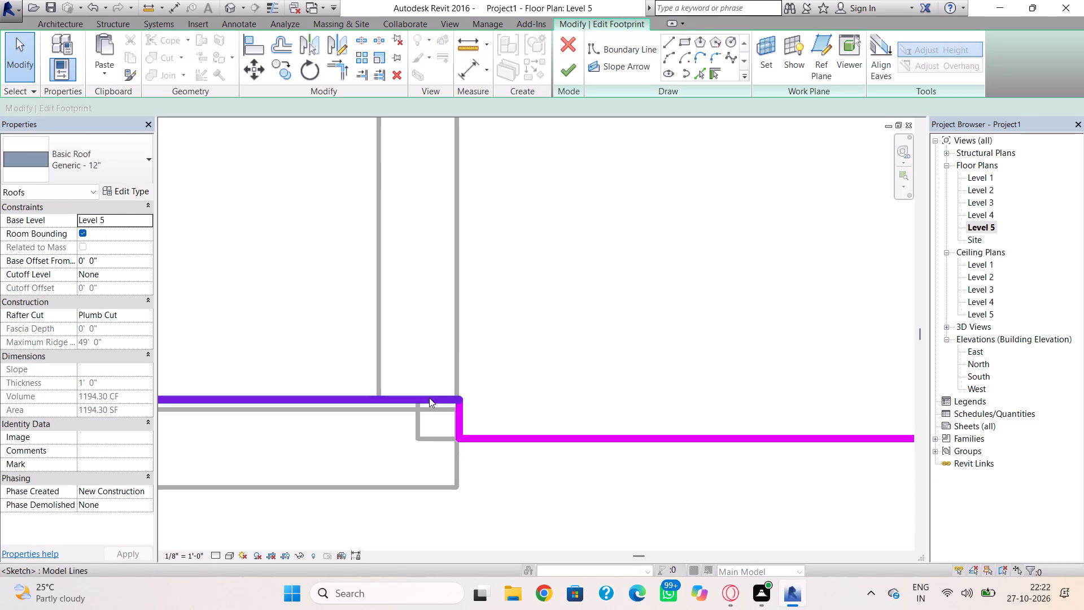
{"action": "left_click", "coordinate": [440, 401]}
{"action": "key", "text": "Down"}
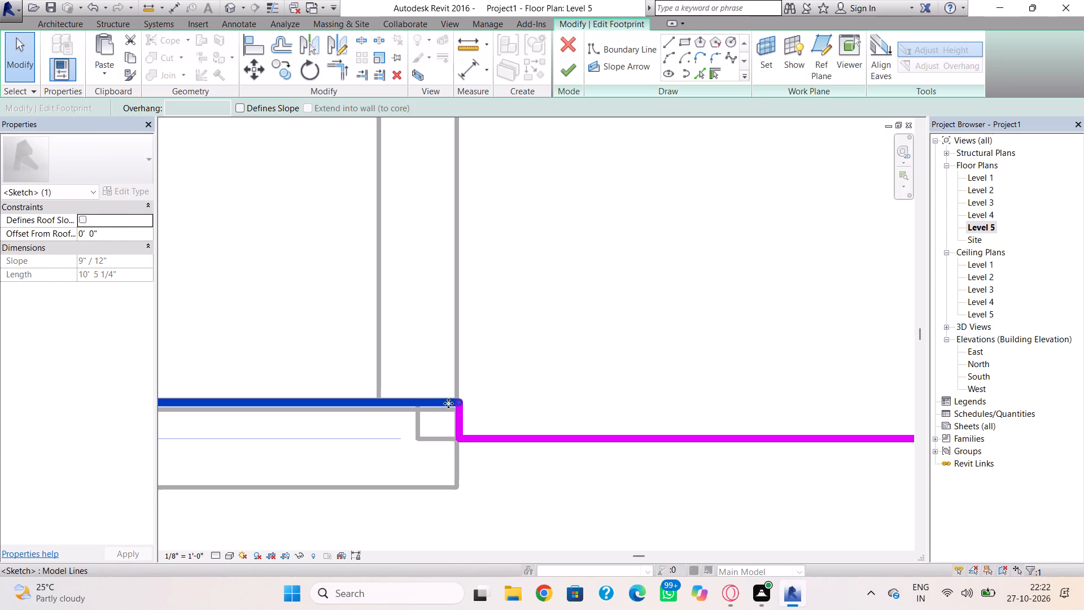
{"action": "key", "text": "Down"}
{"action": "left_click", "coordinate": [496, 382]}
{"action": "left_click", "coordinate": [565, 72]}
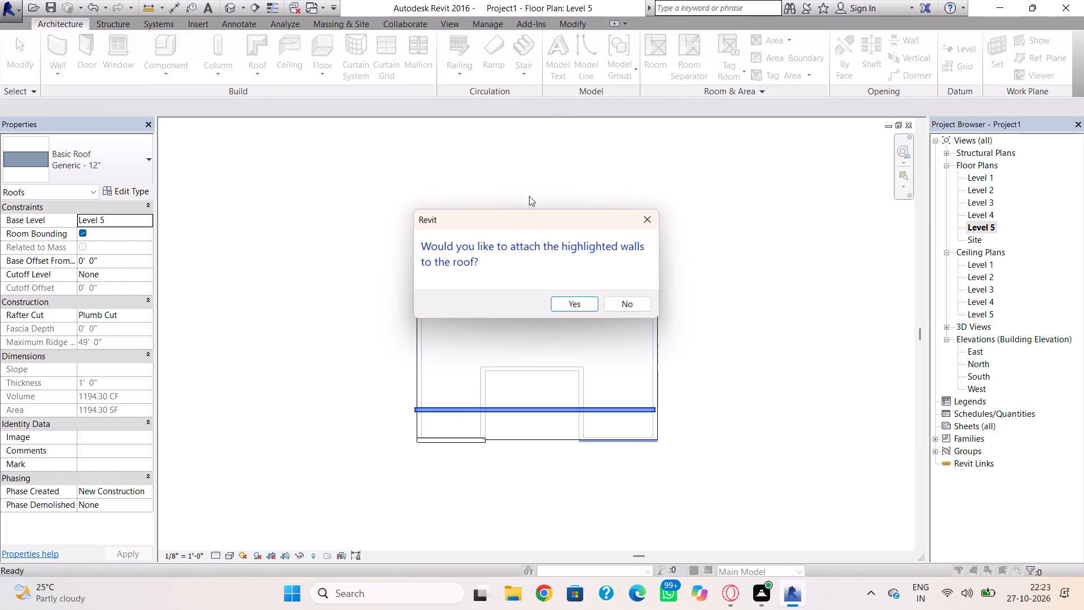
{"action": "left_click", "coordinate": [562, 307]}
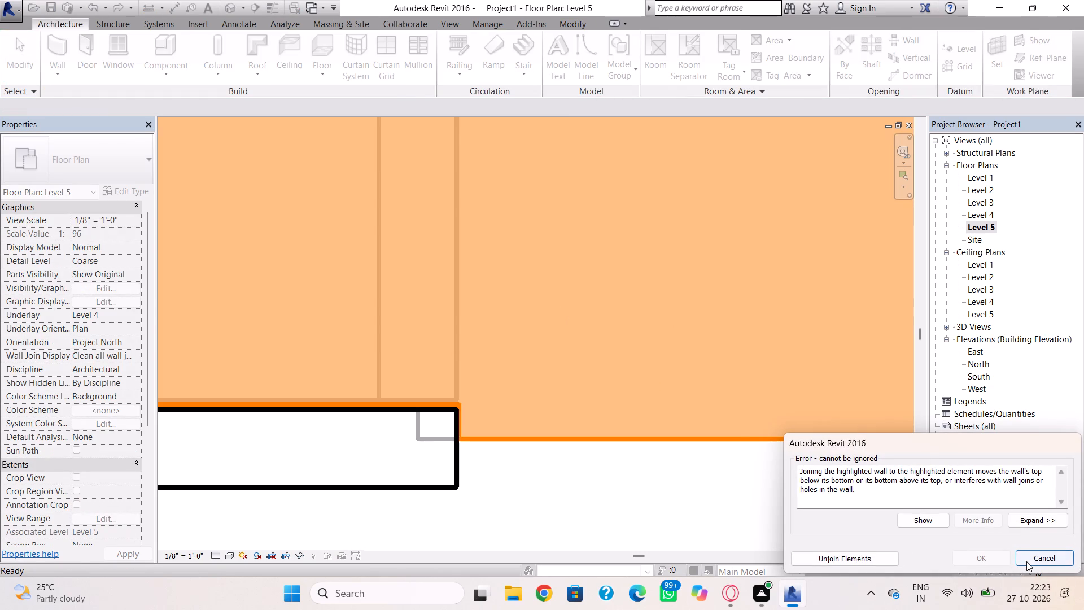
{"action": "left_click", "coordinate": [1027, 560]}
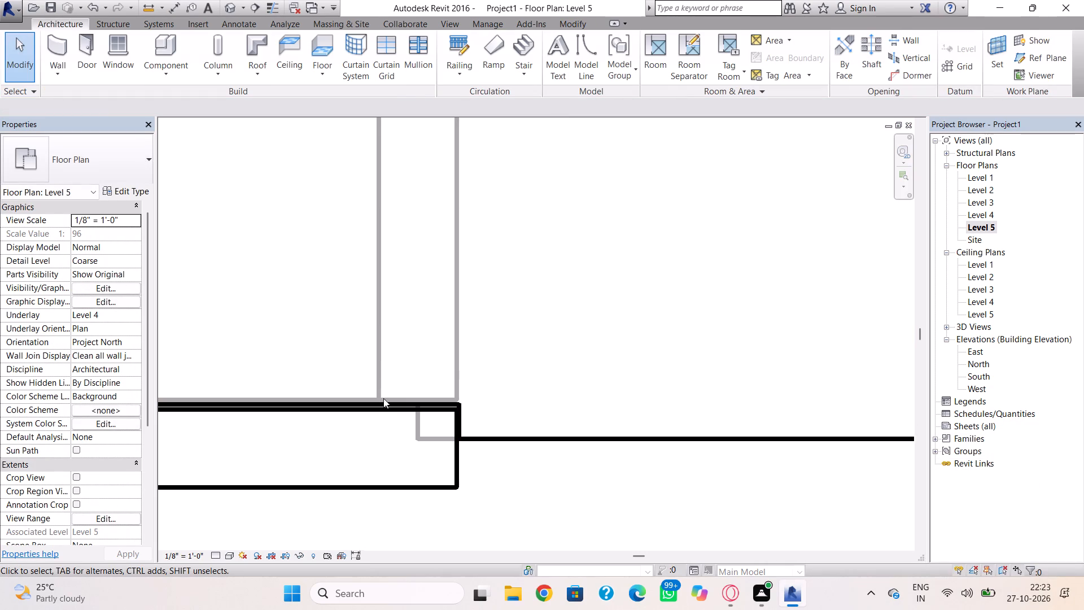
Shift the same roof footprint edge outward to meet the tall corner wall's inner face and finish the footprint.
{"action": "left_click", "coordinate": [383, 398]}
{"action": "double_click", "coordinate": [384, 400]}
{"action": "scroll", "coordinate": [404, 414], "scroll_direction": "up", "scroll_amount": 4}
{"action": "left_click", "coordinate": [406, 396]}
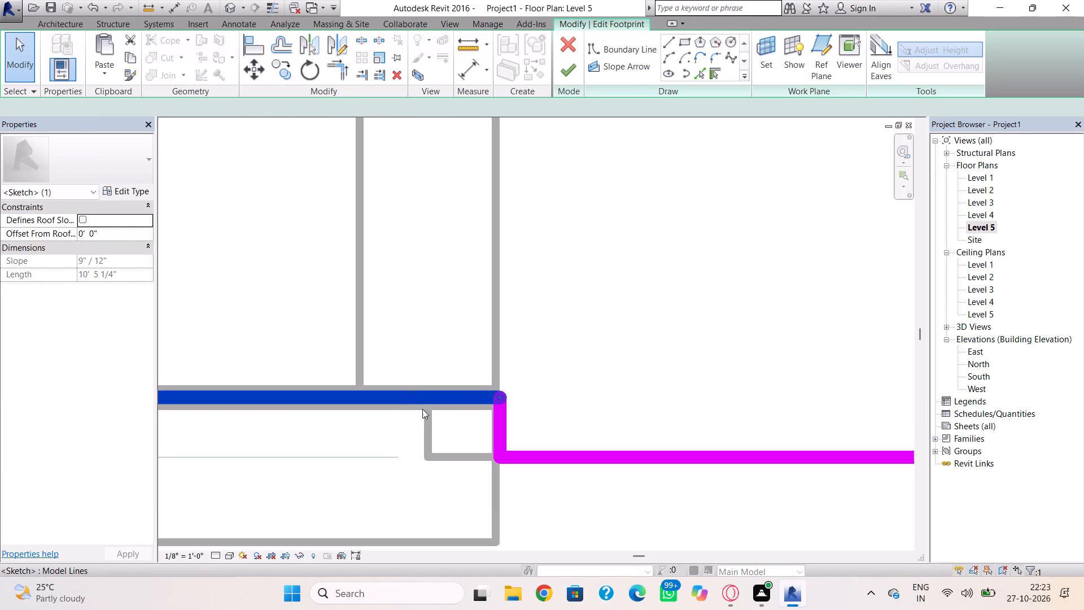
{"action": "key", "text": "Down"}
{"action": "left_click", "coordinate": [545, 340]}
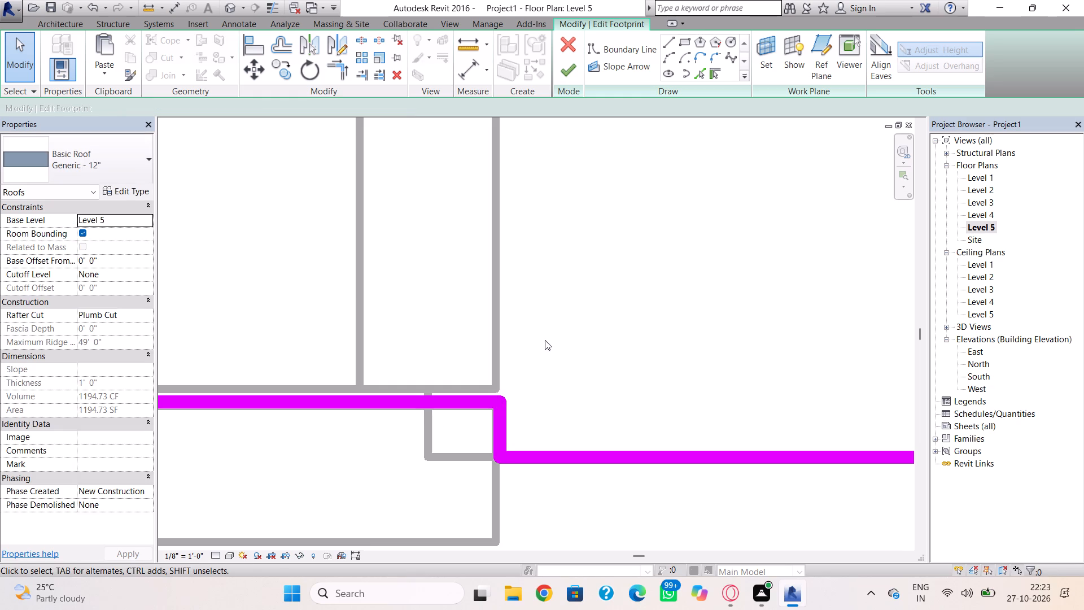
{"action": "left_click", "coordinate": [563, 75]}
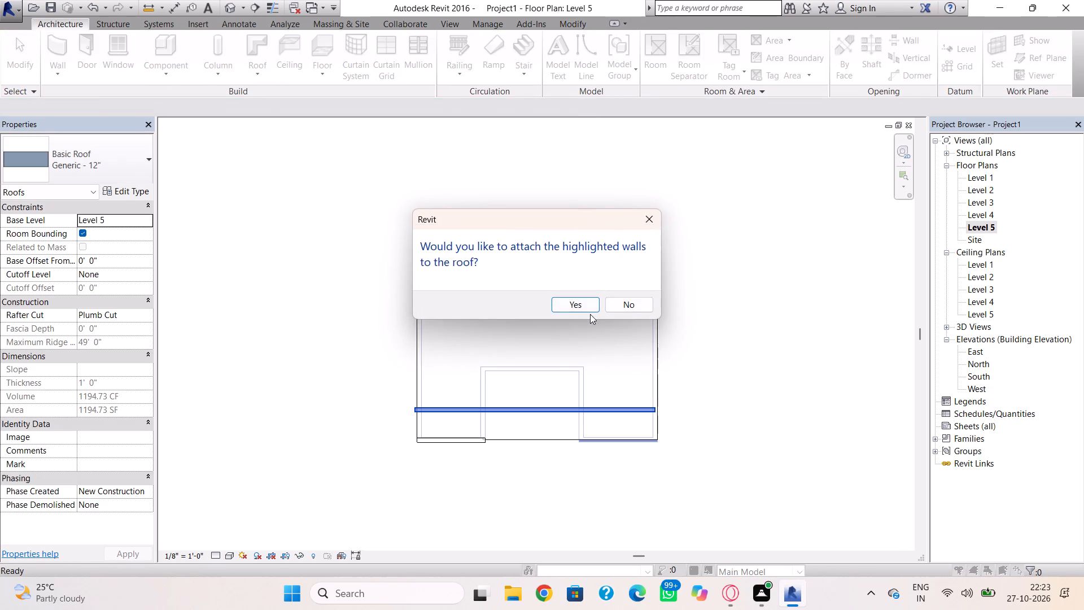
{"action": "left_click", "coordinate": [589, 305]}
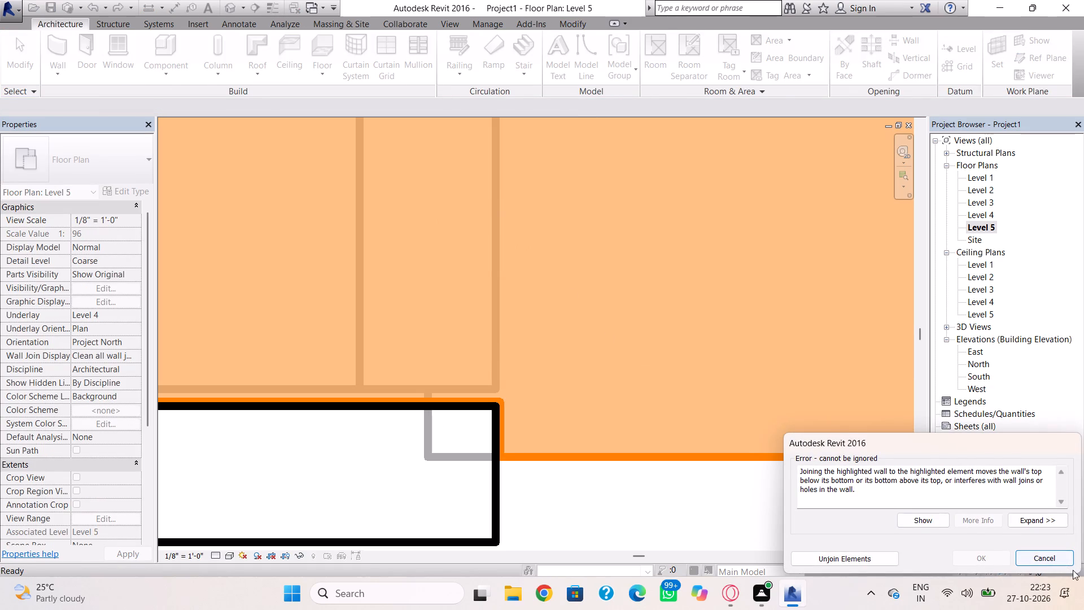
{"action": "left_click", "coordinate": [1065, 563]}
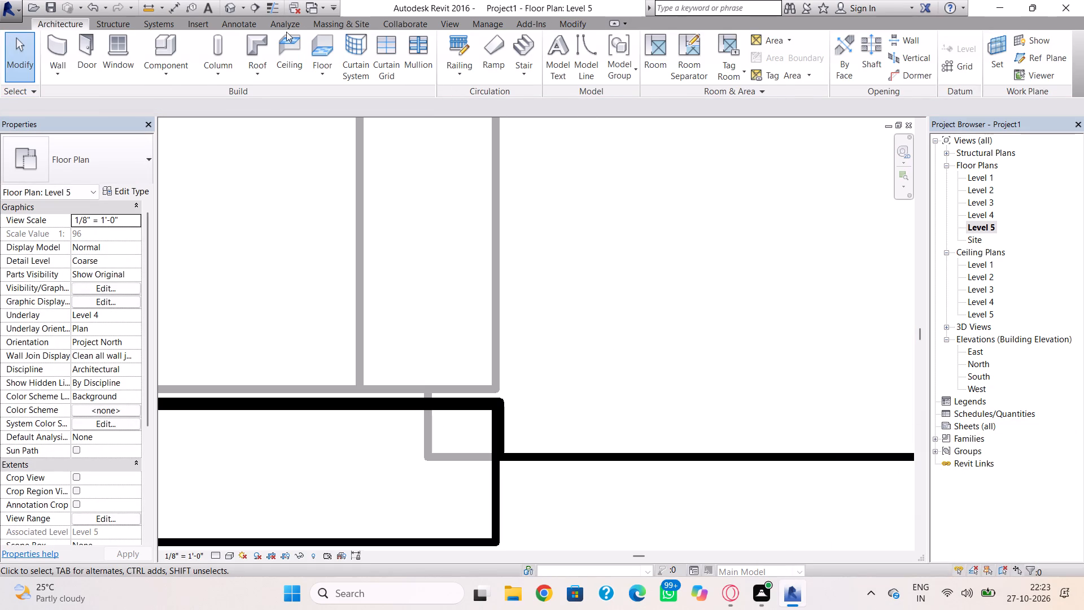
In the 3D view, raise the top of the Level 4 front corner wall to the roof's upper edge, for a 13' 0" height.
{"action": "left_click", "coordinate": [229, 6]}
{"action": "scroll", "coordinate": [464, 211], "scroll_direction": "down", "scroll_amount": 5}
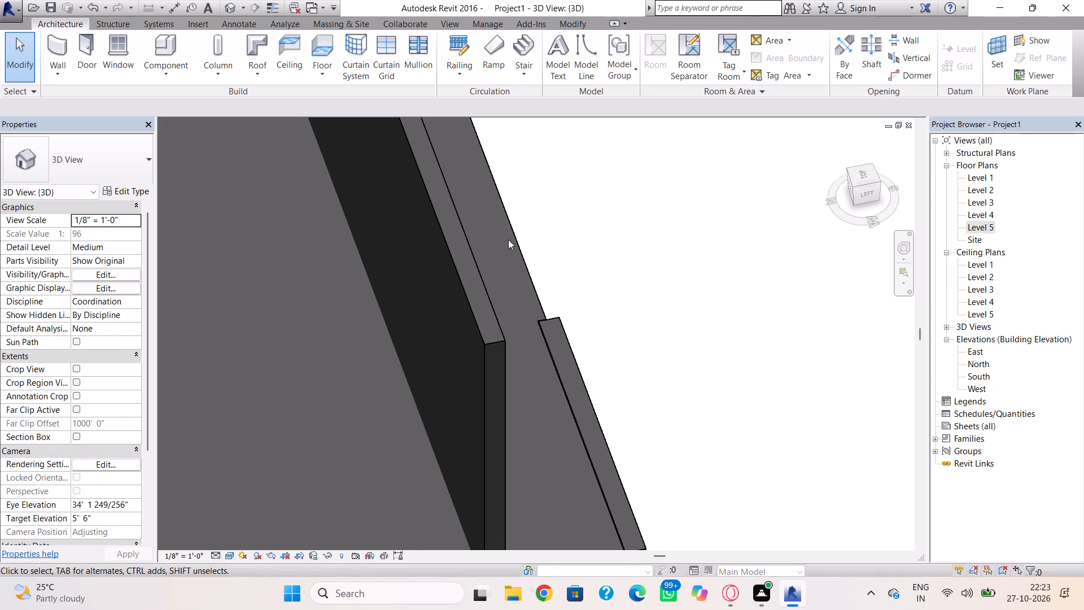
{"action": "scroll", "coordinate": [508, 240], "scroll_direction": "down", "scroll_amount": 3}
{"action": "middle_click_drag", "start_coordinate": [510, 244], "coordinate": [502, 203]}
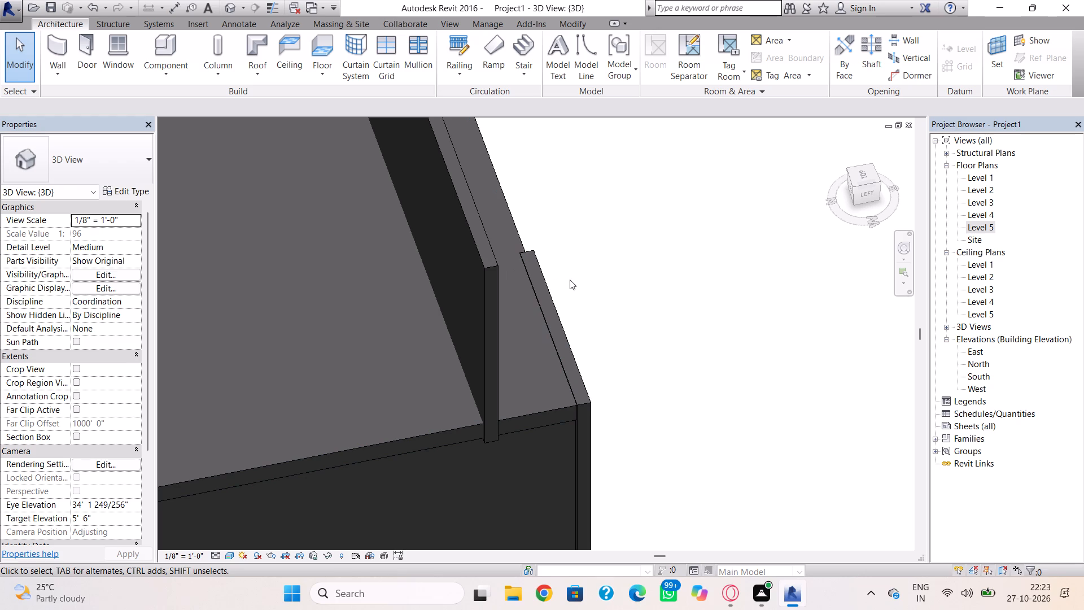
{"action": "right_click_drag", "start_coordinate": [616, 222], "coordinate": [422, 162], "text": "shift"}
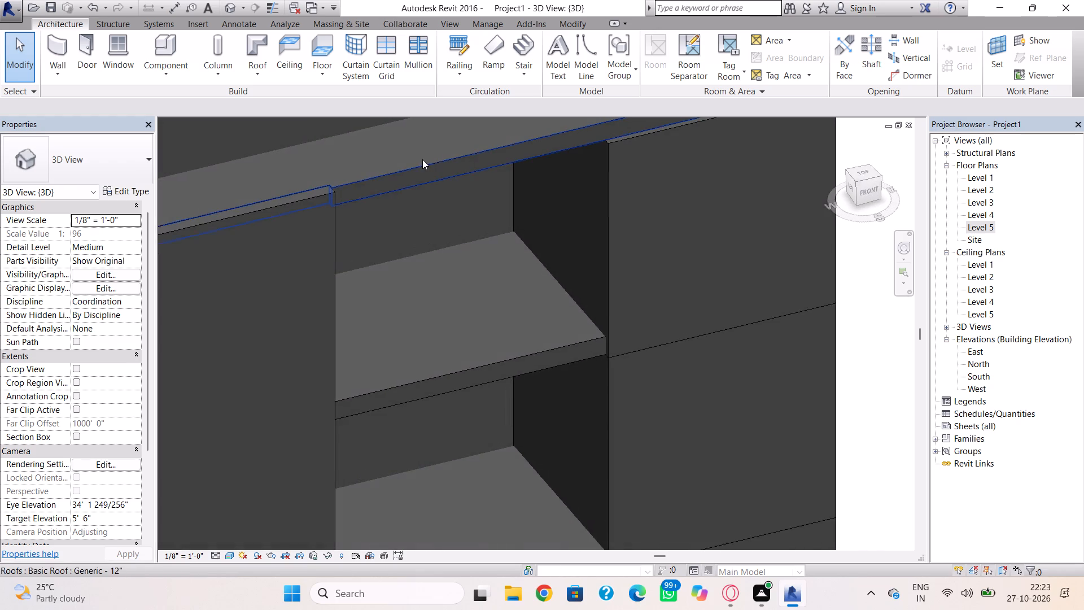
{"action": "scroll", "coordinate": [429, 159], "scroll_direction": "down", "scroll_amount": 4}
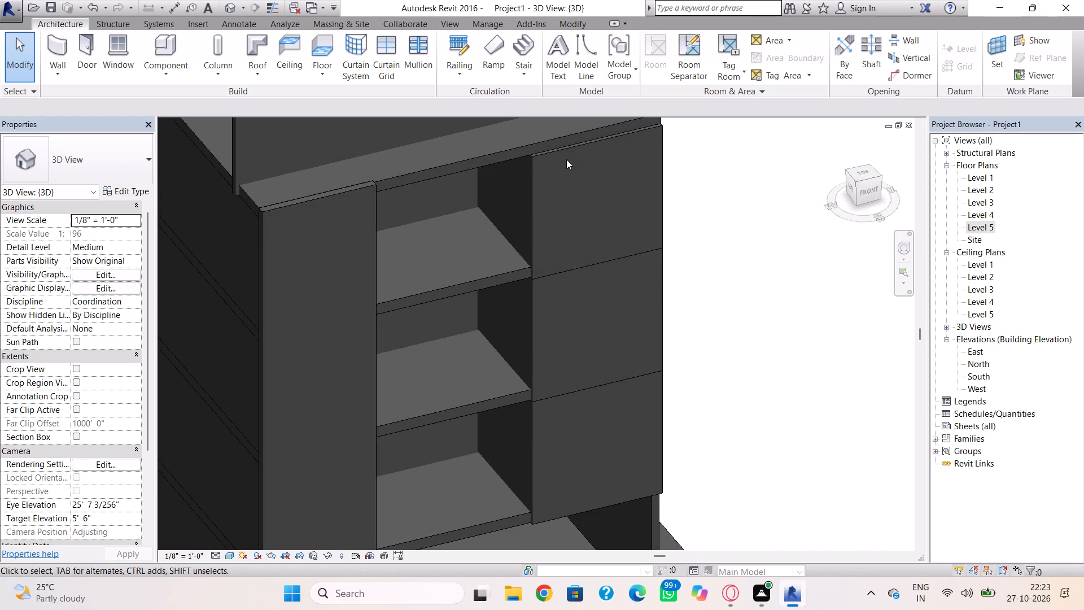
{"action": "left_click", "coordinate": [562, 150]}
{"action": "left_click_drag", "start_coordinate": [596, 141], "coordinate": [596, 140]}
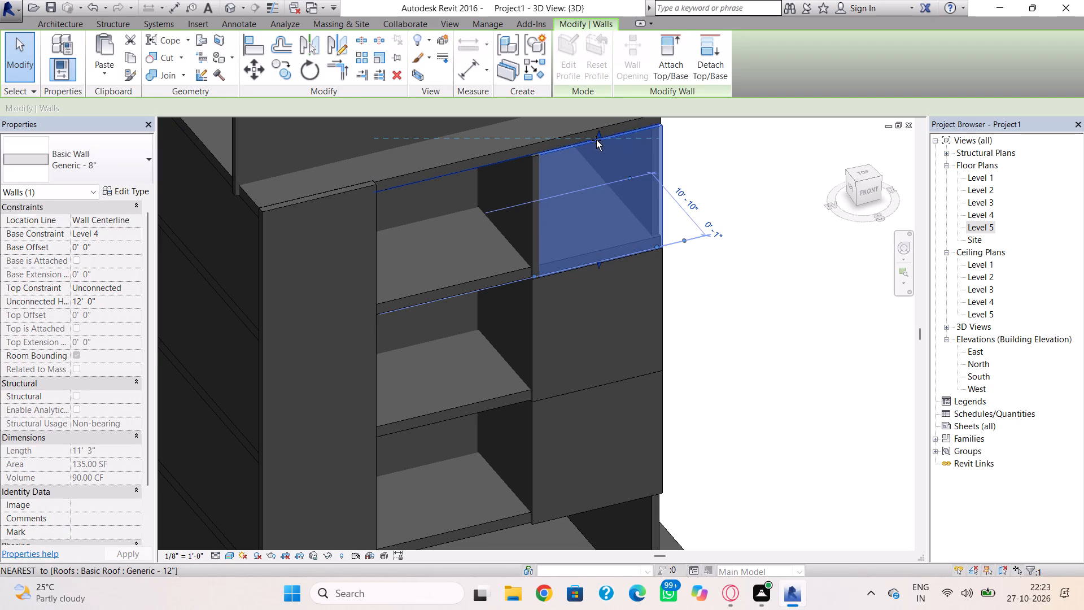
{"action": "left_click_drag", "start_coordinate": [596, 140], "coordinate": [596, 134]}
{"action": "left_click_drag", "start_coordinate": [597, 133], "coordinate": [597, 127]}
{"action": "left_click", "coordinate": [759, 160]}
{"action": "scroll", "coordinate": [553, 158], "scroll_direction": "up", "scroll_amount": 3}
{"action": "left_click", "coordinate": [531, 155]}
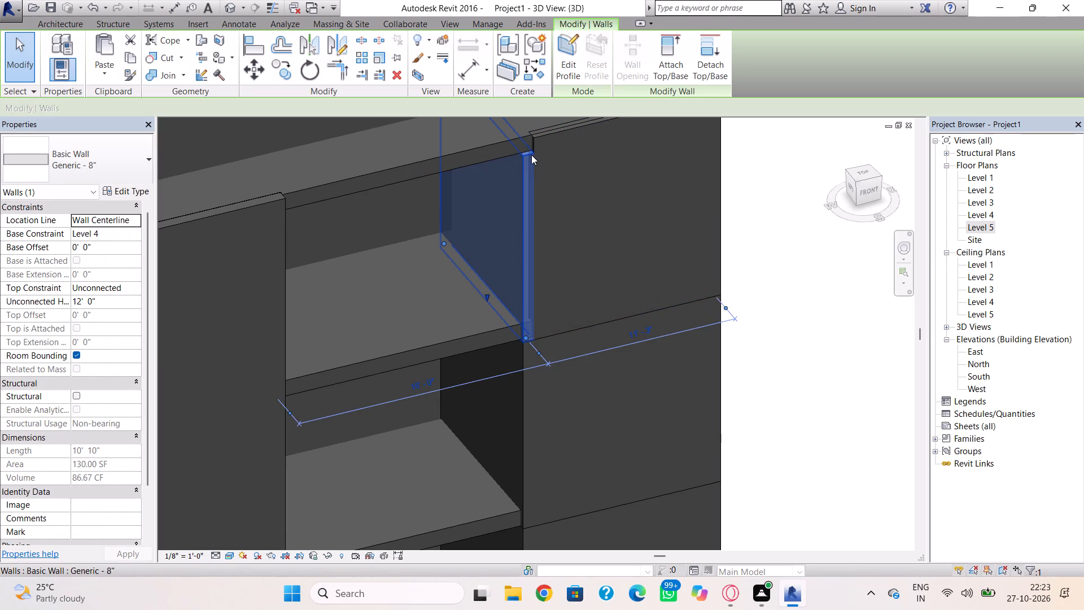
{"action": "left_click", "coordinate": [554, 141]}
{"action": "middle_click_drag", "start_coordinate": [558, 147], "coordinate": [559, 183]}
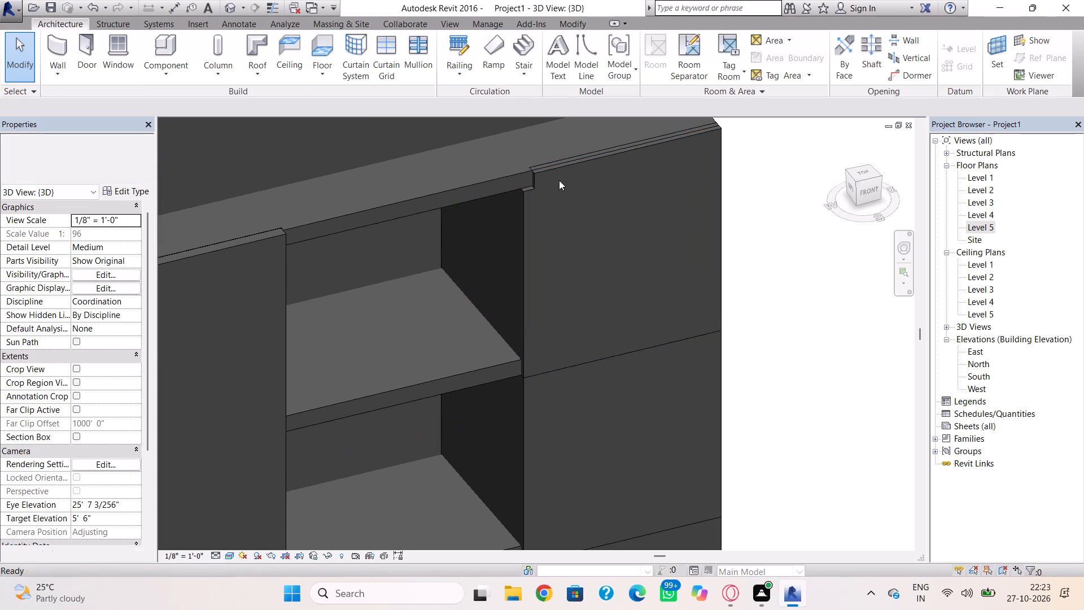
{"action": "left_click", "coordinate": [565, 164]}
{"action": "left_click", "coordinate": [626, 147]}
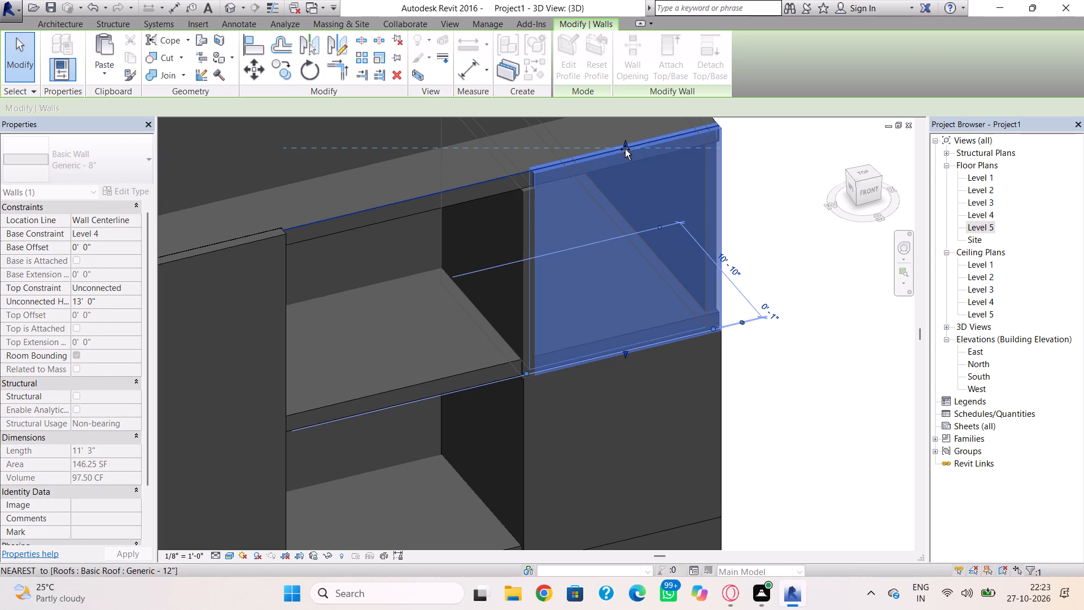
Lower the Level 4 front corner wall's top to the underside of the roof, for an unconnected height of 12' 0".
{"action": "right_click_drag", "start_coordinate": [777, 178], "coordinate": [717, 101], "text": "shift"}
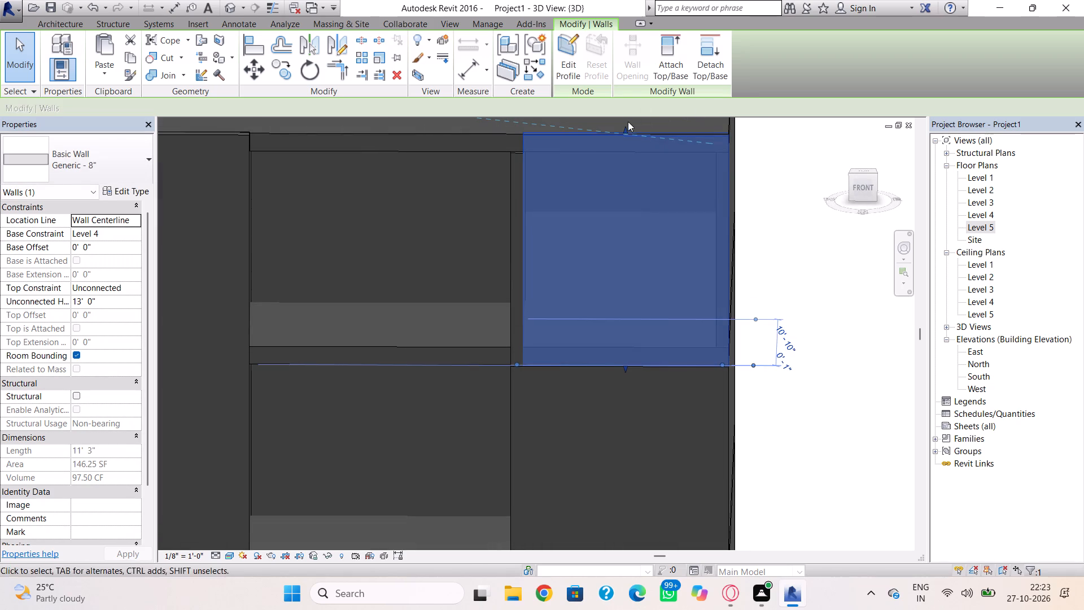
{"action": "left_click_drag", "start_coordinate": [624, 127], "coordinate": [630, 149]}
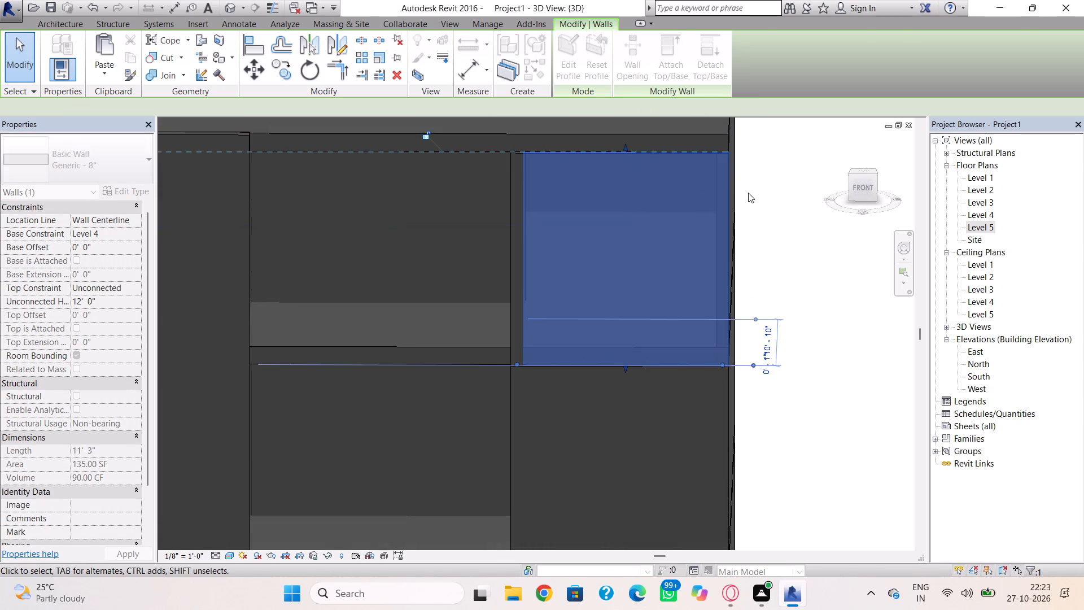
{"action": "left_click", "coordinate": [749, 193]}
Nudge the set-back Level 5 wall outward to the front edge of the roof.
{"action": "scroll", "coordinate": [563, 224], "scroll_direction": "down", "scroll_amount": 1}
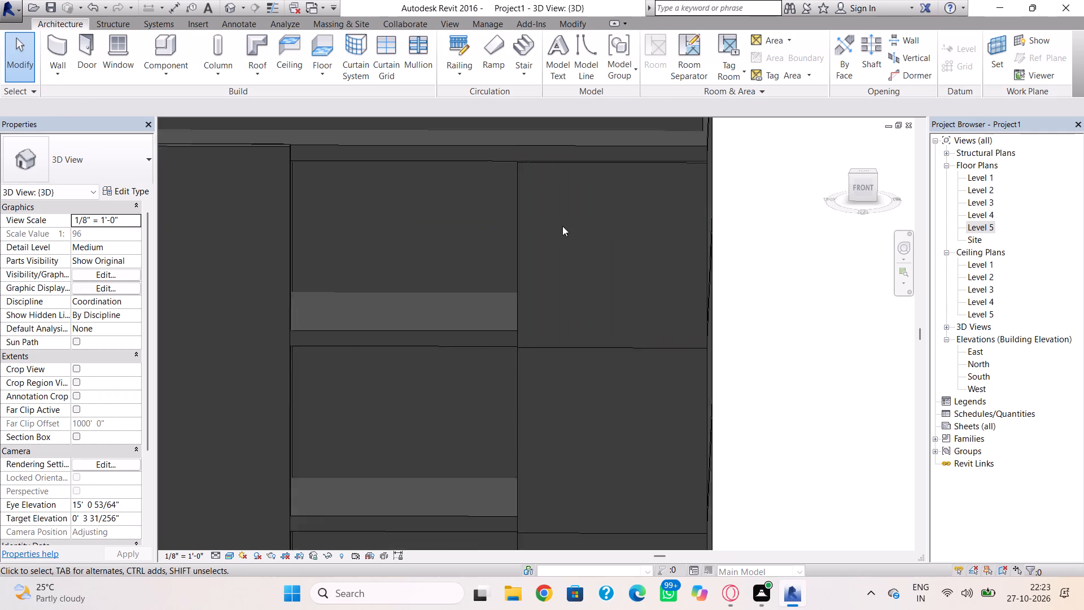
{"action": "scroll", "coordinate": [562, 226], "scroll_direction": "down", "scroll_amount": 1}
{"action": "middle_click_drag", "start_coordinate": [562, 229], "coordinate": [557, 300]}
{"action": "scroll", "coordinate": [557, 300], "scroll_direction": "down", "scroll_amount": 1}
{"action": "scroll", "coordinate": [509, 285], "scroll_direction": "down", "scroll_amount": 3}
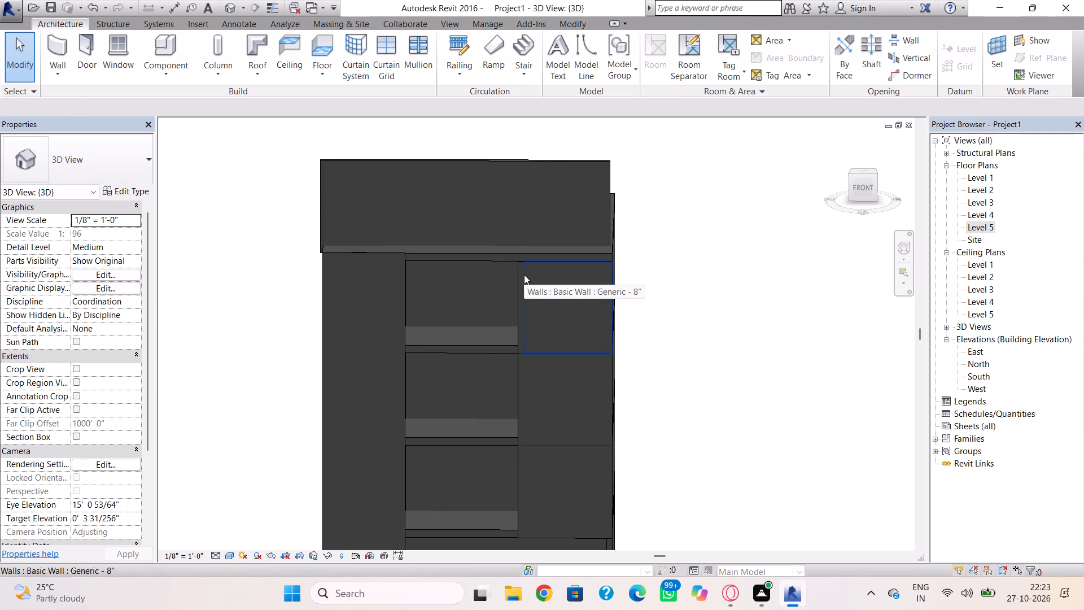
{"action": "right_click_drag", "start_coordinate": [523, 273], "coordinate": [572, 286], "text": "shift"}
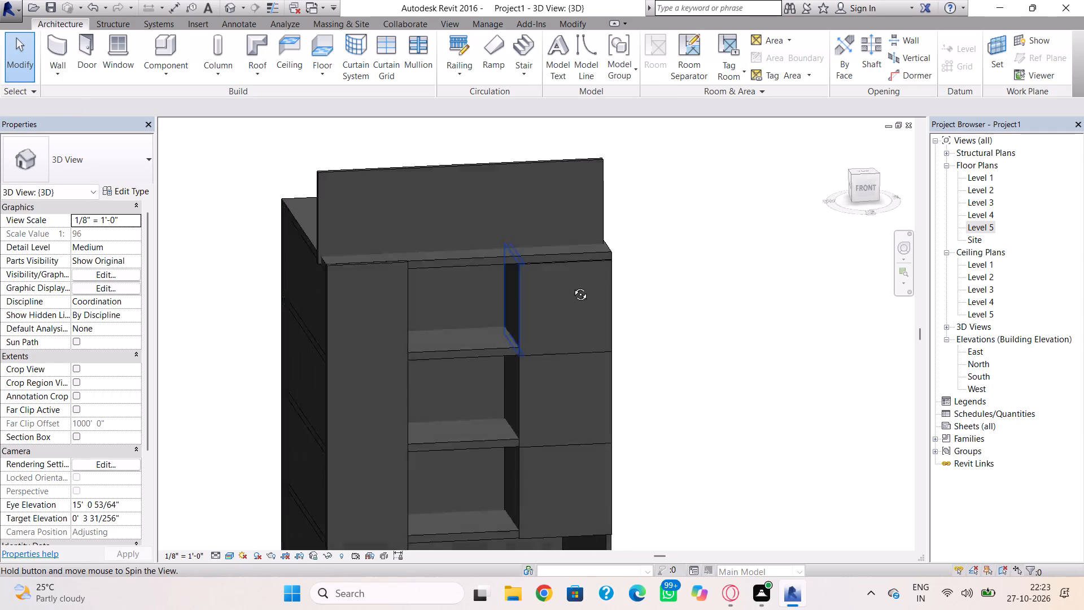
{"action": "right_click_drag", "start_coordinate": [572, 286], "coordinate": [758, 321], "text": "shift"}
{"action": "left_click", "coordinate": [563, 300]}
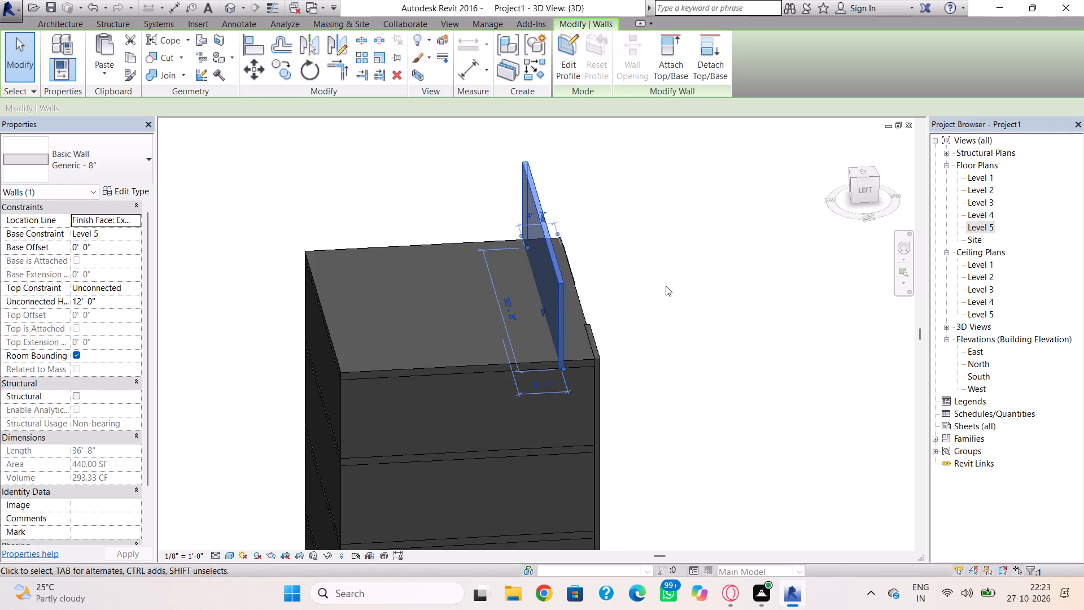
{"action": "key", "text": "Right"}
{"action": "key", "text": "Right"}
{"action": "key", "text": "Right"}
{"action": "key", "text": "Right"}
{"action": "key", "text": "Right"}
{"action": "key", "text": "Right"}
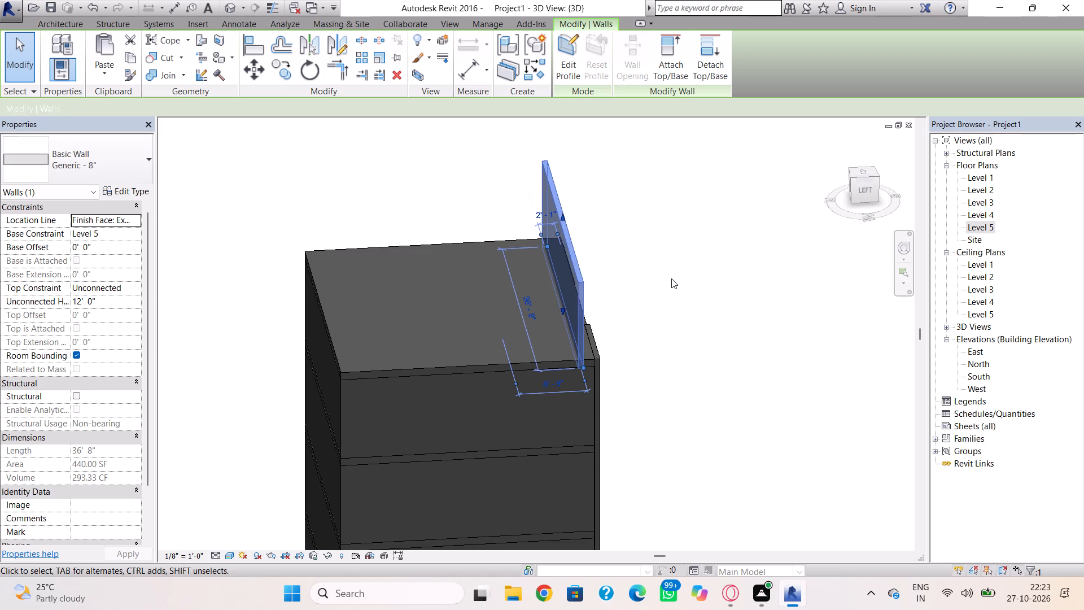
{"action": "key", "text": "Right"}
{"action": "key", "text": "Right"}
{"action": "key", "text": "Right"}
{"action": "key", "text": "Right"}
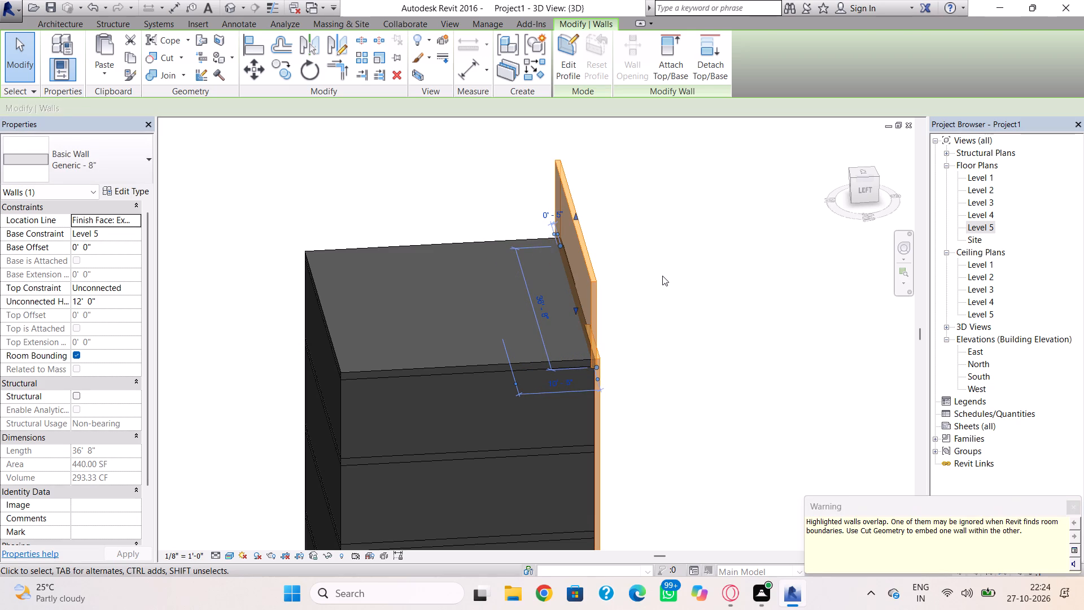
{"action": "key", "text": "Escape"}
Shorten the Level 5 front wall to about 4' 8" by lowering its top and raising its base to a 1' 0" base offset.
{"action": "right_click_drag", "start_coordinate": [647, 276], "coordinate": [540, 284], "text": "shift"}
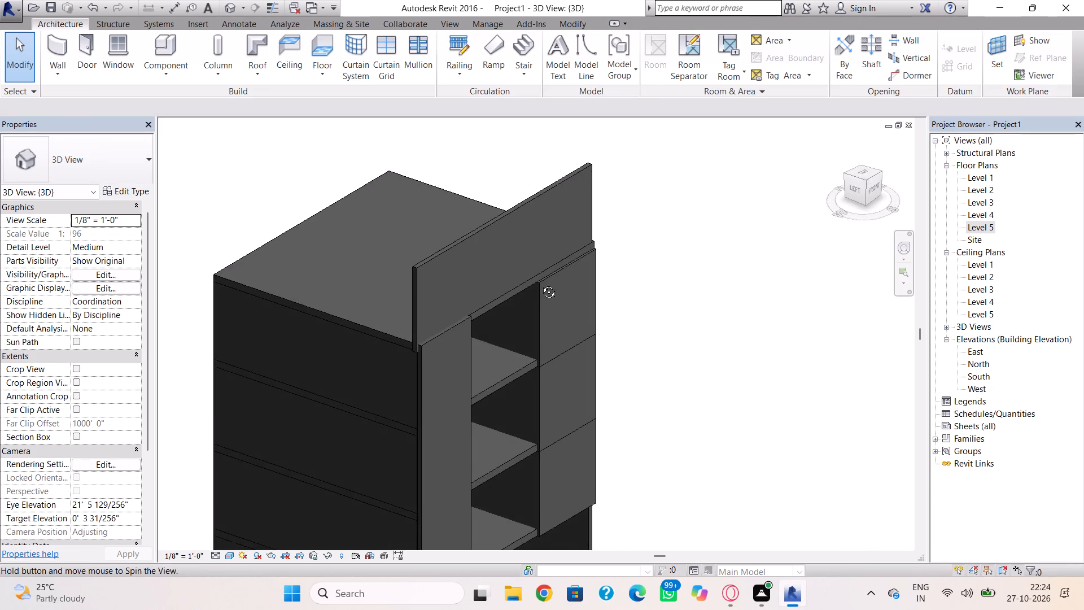
{"action": "right_click_drag", "start_coordinate": [540, 284], "coordinate": [386, 267], "text": "shift"}
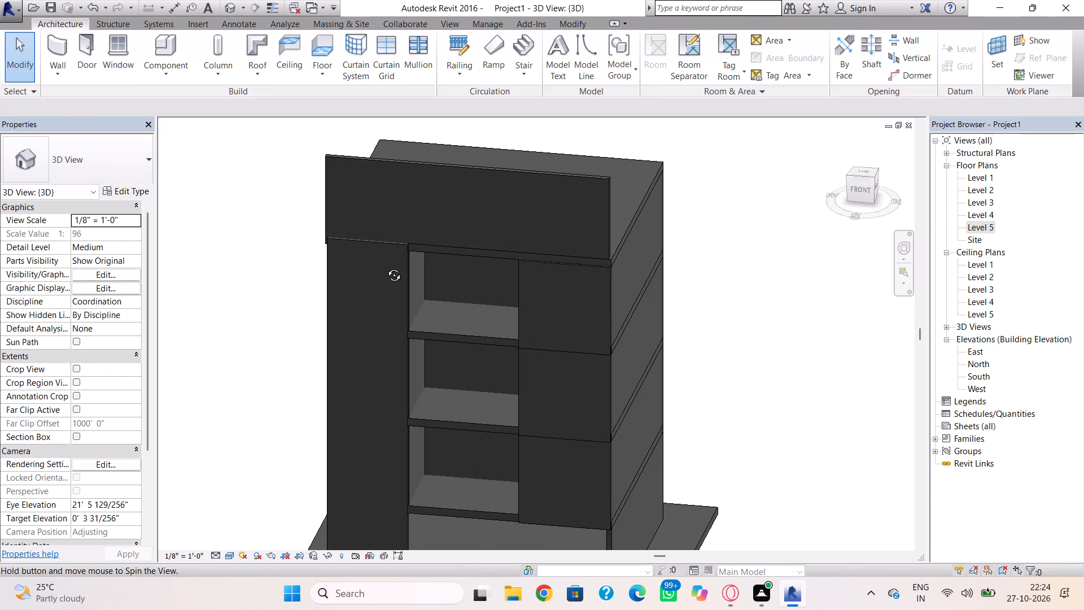
{"action": "right_click_drag", "start_coordinate": [386, 267], "coordinate": [389, 260], "text": "shift"}
{"action": "left_click", "coordinate": [477, 166]}
{"action": "left_click_drag", "start_coordinate": [466, 163], "coordinate": [469, 211]}
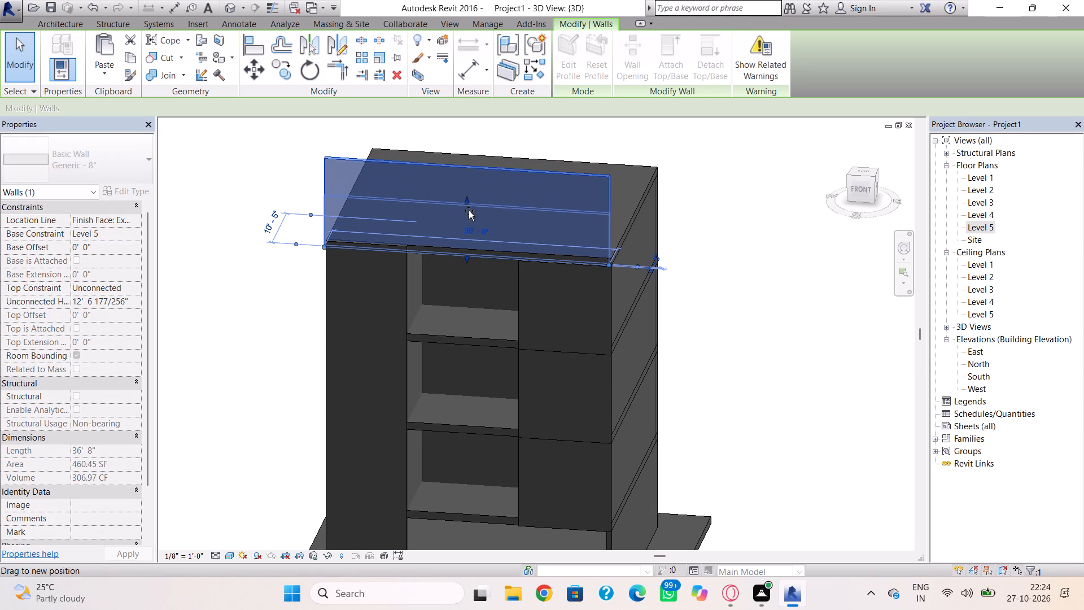
{"action": "left_click_drag", "start_coordinate": [469, 211], "coordinate": [470, 213]}
{"action": "left_click_drag", "start_coordinate": [469, 260], "coordinate": [469, 247]}
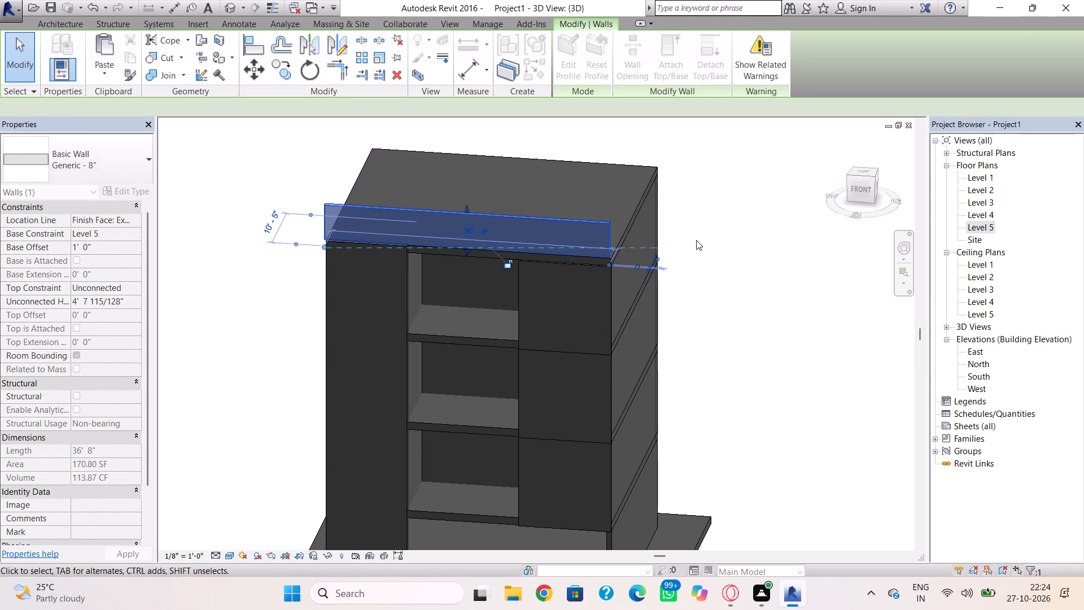
{"action": "left_click", "coordinate": [718, 230]}
In the Level 5 plan, nudge the front wall sideways along the facade until its ends align with the roof's side edges.
{"action": "right_click_drag", "start_coordinate": [657, 243], "coordinate": [725, 229], "text": "shift"}
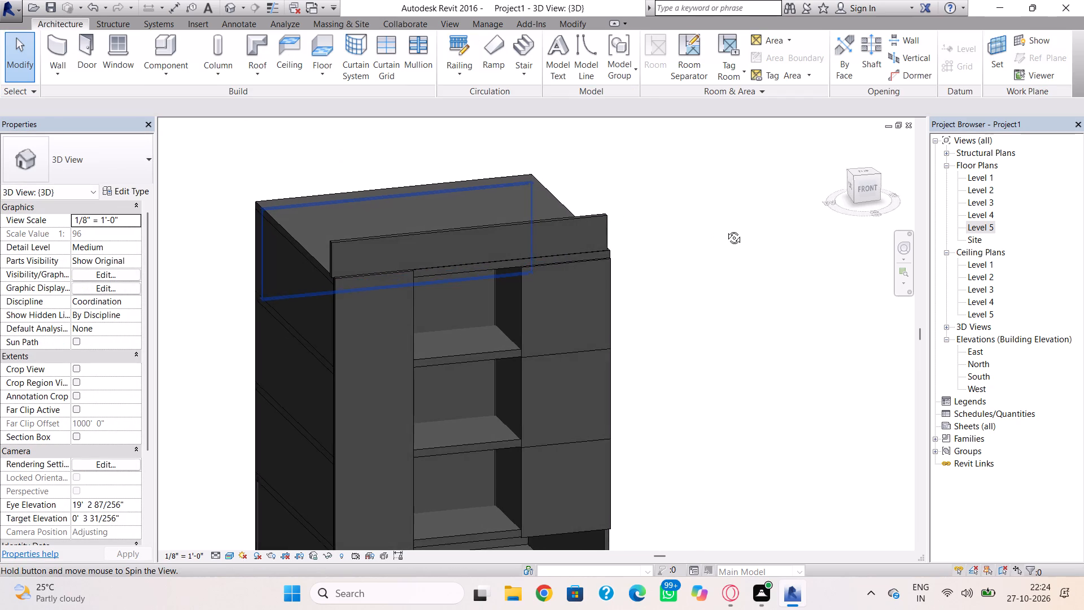
{"action": "right_click_drag", "start_coordinate": [725, 229], "coordinate": [681, 228], "text": "shift"}
{"action": "left_click", "coordinate": [608, 223]}
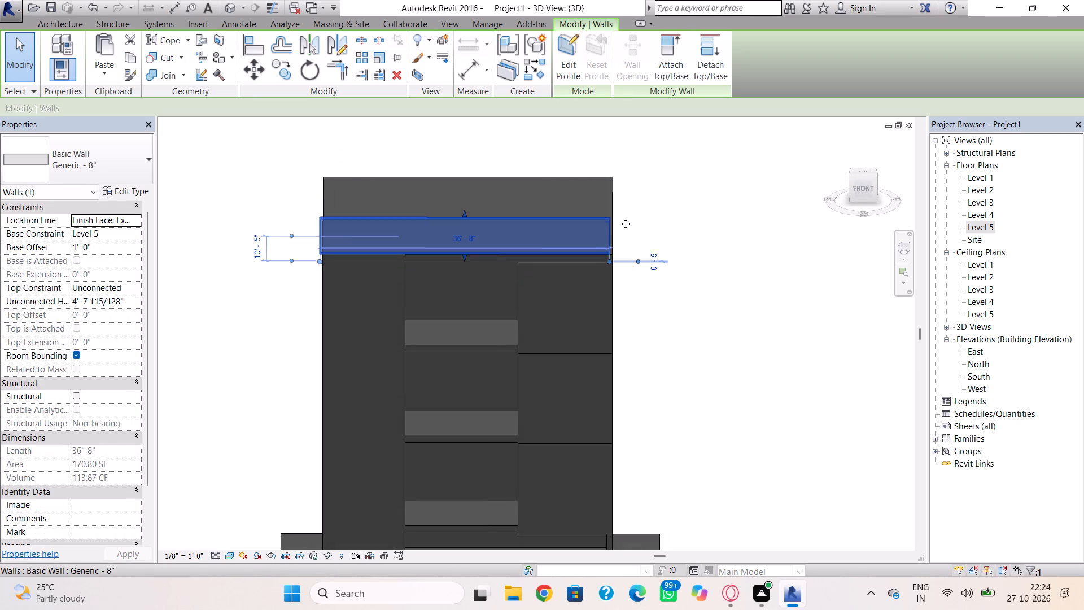
{"action": "double_click", "coordinate": [978, 226]}
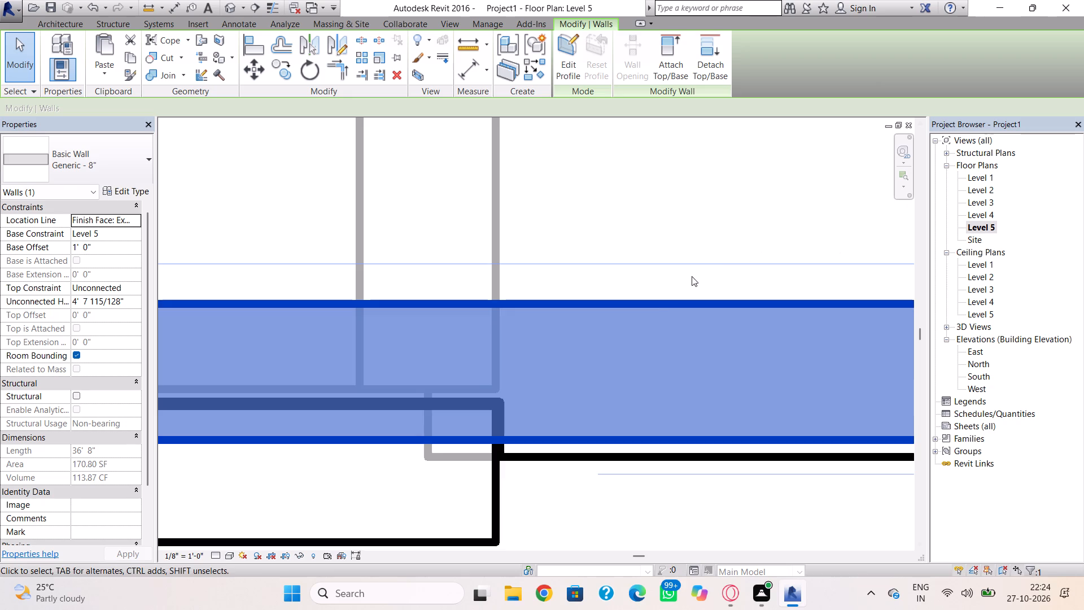
{"action": "scroll", "coordinate": [676, 291], "scroll_direction": "down", "scroll_amount": 4}
{"action": "scroll", "coordinate": [630, 321], "scroll_direction": "down", "scroll_amount": 12}
{"action": "middle_click_drag", "start_coordinate": [715, 333], "coordinate": [622, 364]}
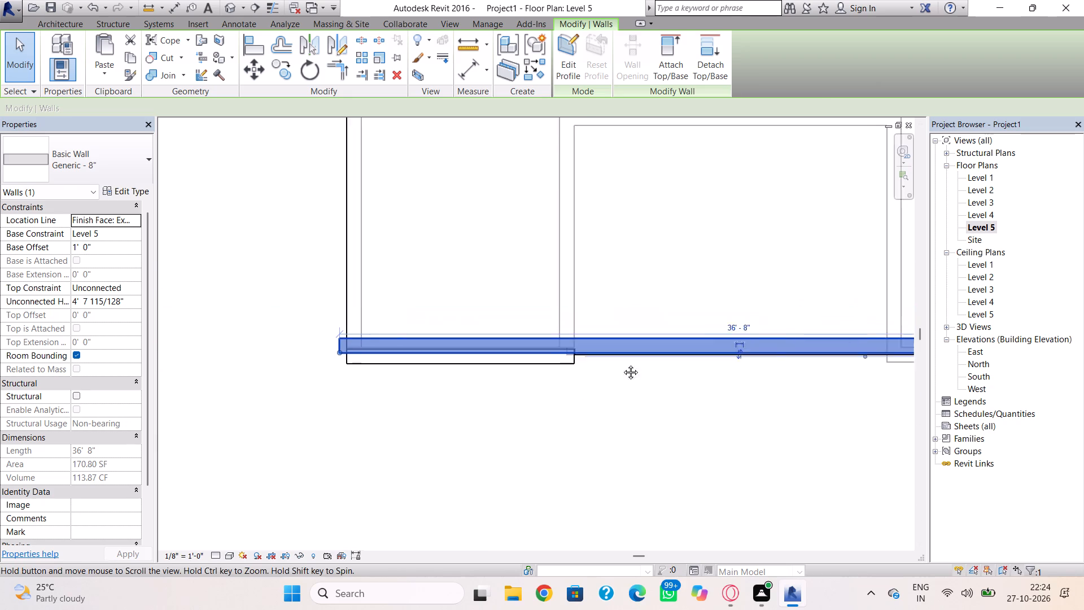
{"action": "middle_click_drag", "start_coordinate": [622, 364], "coordinate": [491, 346]}
{"action": "scroll", "coordinate": [527, 332], "scroll_direction": "down", "scroll_amount": 2}
{"action": "middle_click_drag", "start_coordinate": [524, 333], "coordinate": [498, 335]}
{"action": "key", "text": "Right"}
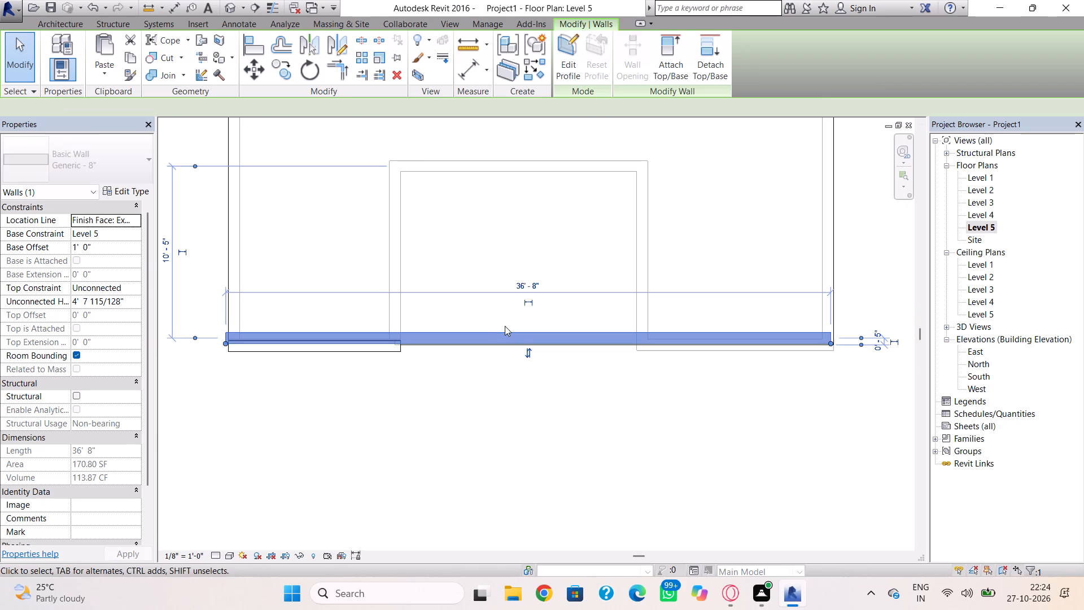
{"action": "key", "text": "Right"}
{"action": "left_click", "coordinate": [587, 411]}
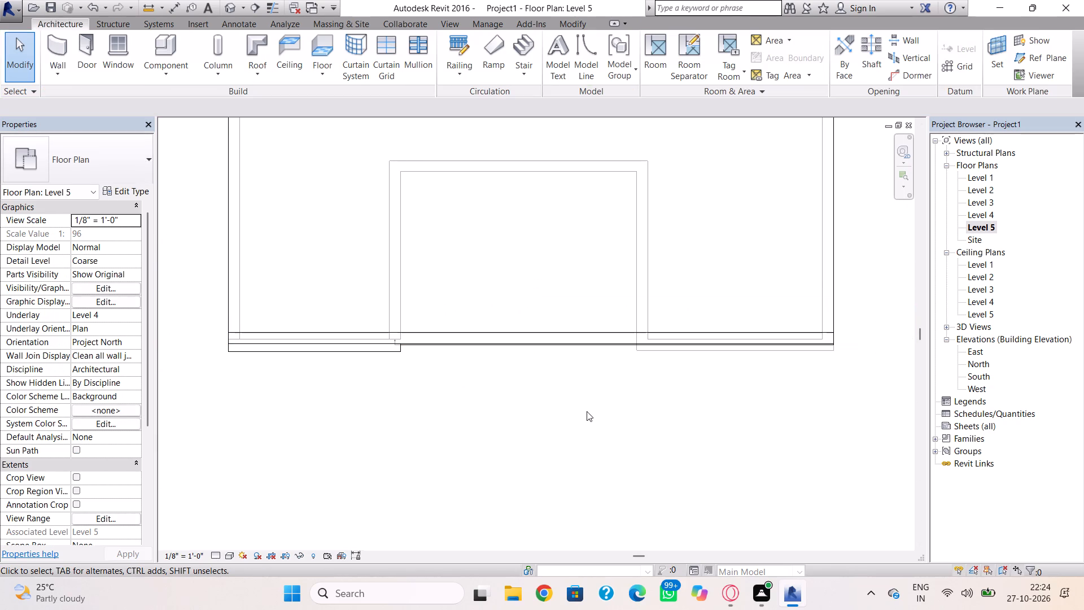
Nudge the Level 5 front wall outward until its exterior face meets the roof's front edge.
{"action": "left_click", "coordinate": [662, 342]}
{"action": "scroll", "coordinate": [688, 350], "scroll_direction": "up", "scroll_amount": 10}
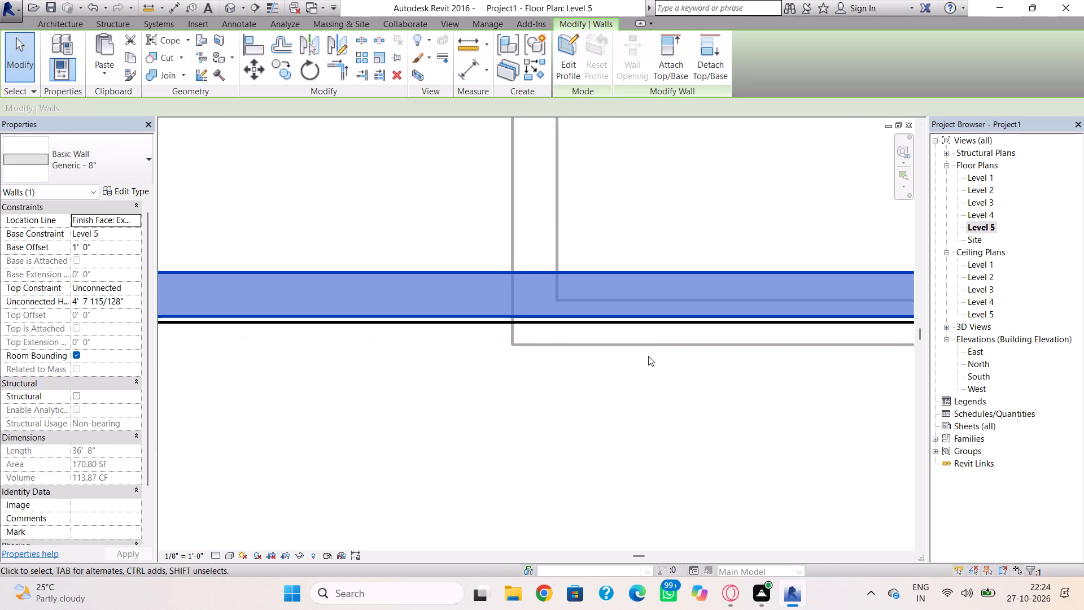
{"action": "key", "text": "Down"}
{"action": "key", "text": "Down"}
{"action": "left_click", "coordinate": [497, 383]}
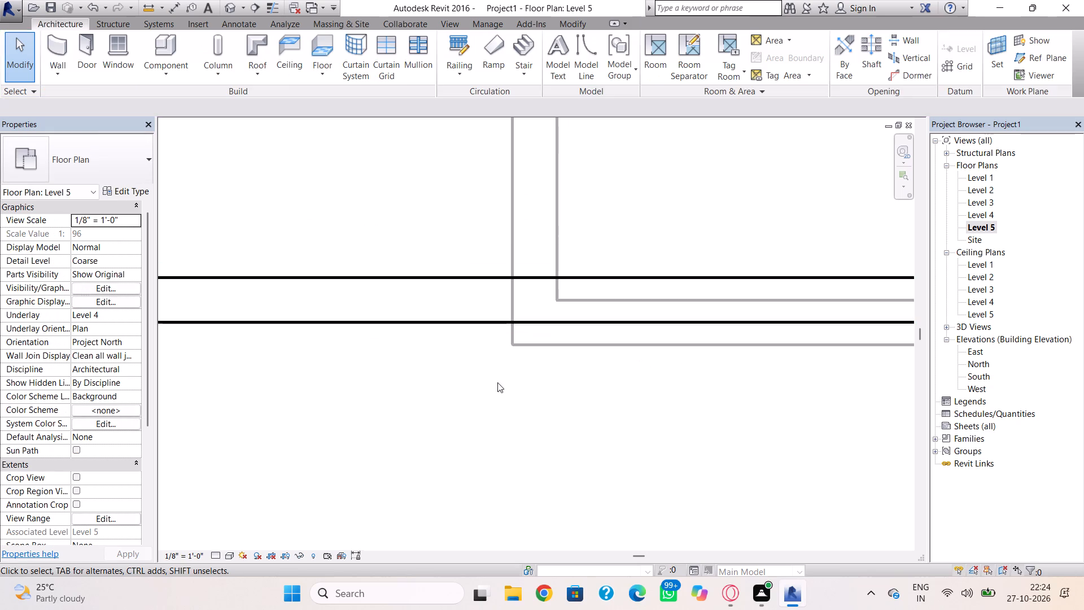
In the 3D view, raise the top of the Level 5 front wall slightly.
{"action": "left_click", "coordinate": [231, 9]}
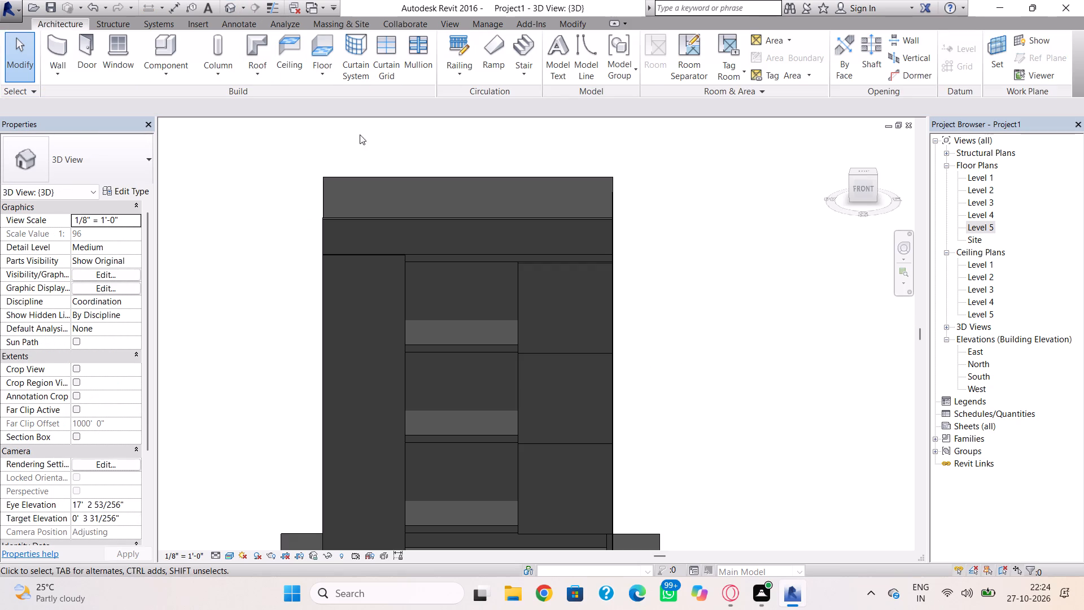
{"action": "right_click_drag", "start_coordinate": [539, 201], "coordinate": [585, 189], "text": "shift"}
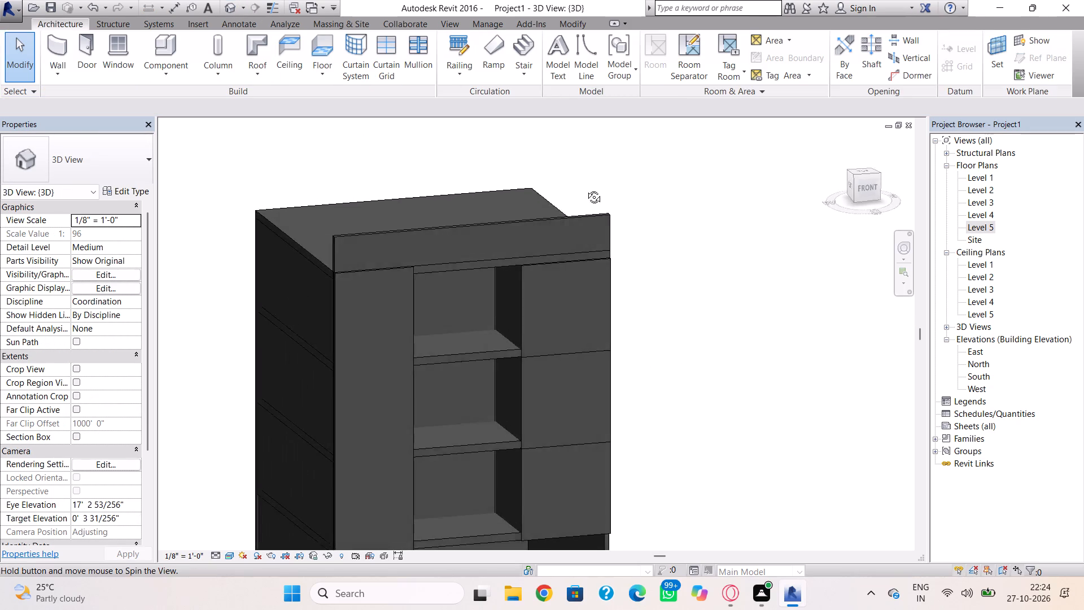
{"action": "right_click_drag", "start_coordinate": [585, 189], "coordinate": [622, 221], "text": "shift"}
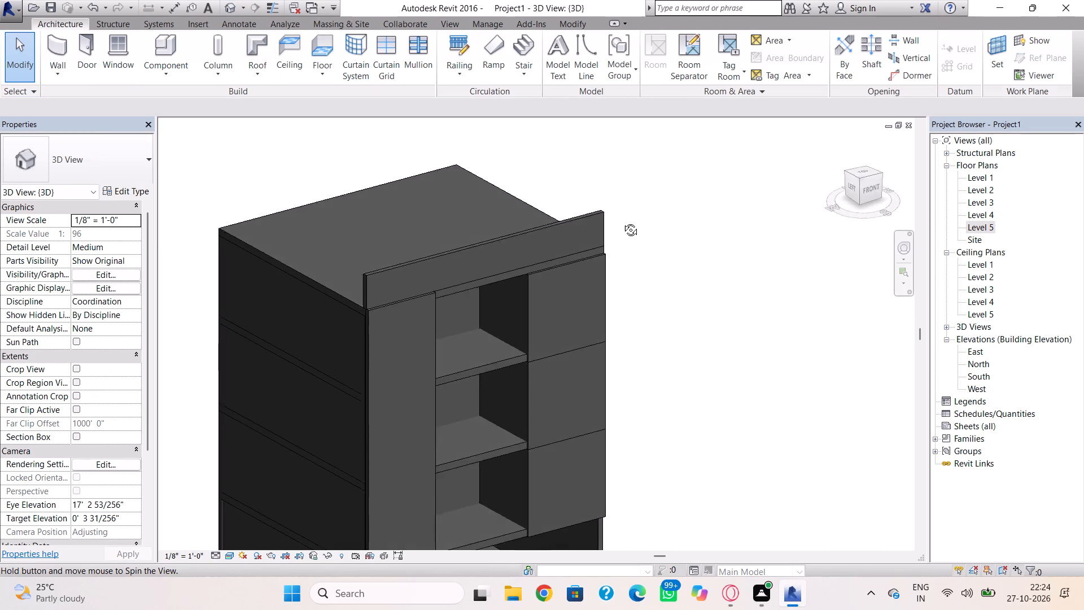
{"action": "right_click_drag", "start_coordinate": [622, 221], "coordinate": [536, 168], "text": "shift"}
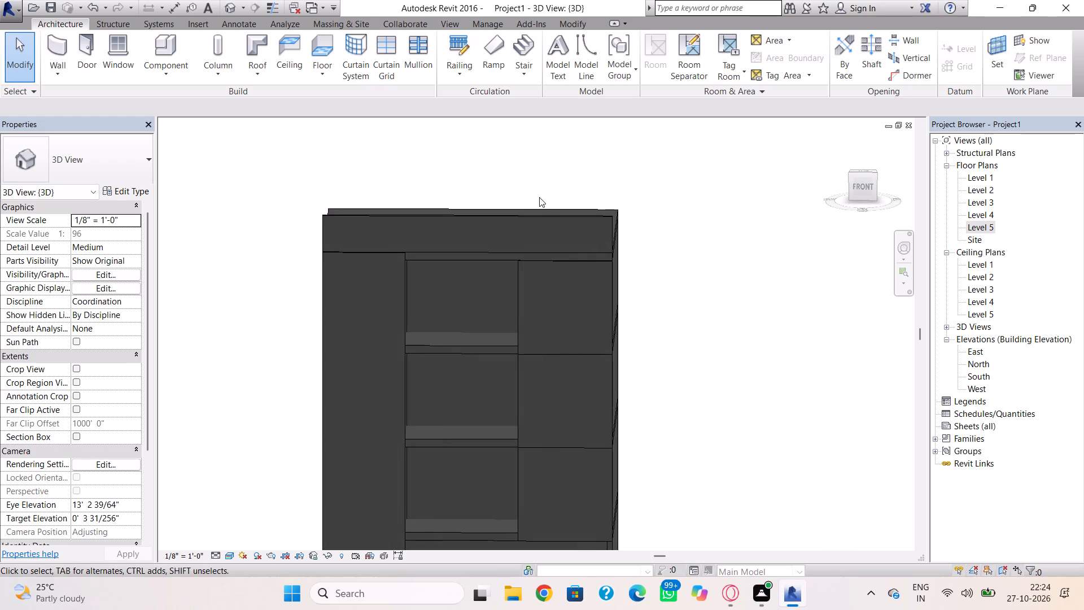
{"action": "left_click", "coordinate": [540, 215]}
{"action": "left_click", "coordinate": [489, 221]}
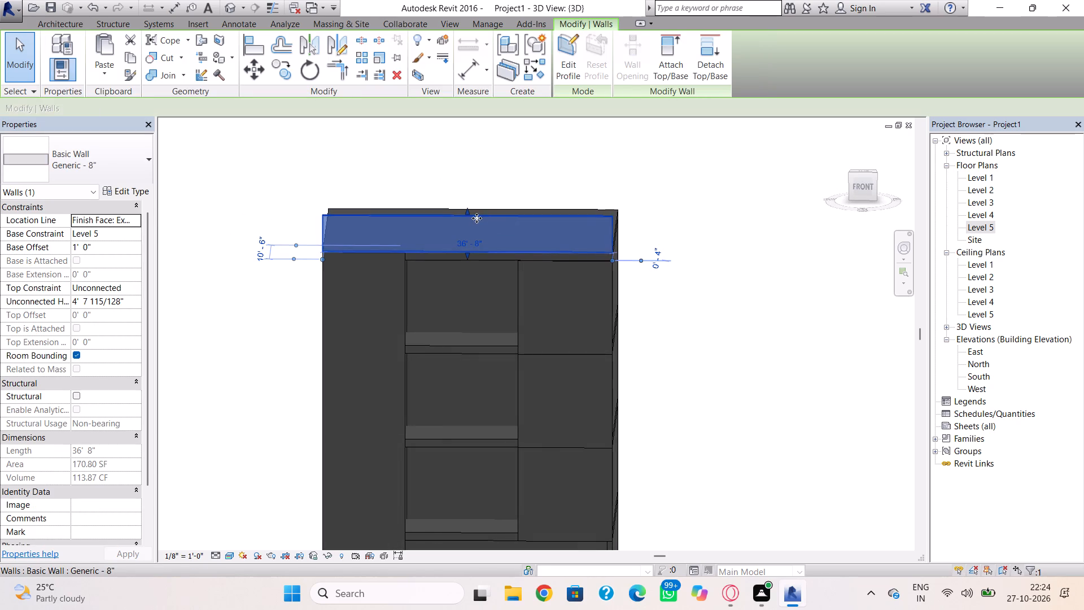
{"action": "double_click", "coordinate": [465, 208]}
{"action": "left_click", "coordinate": [543, 180]}
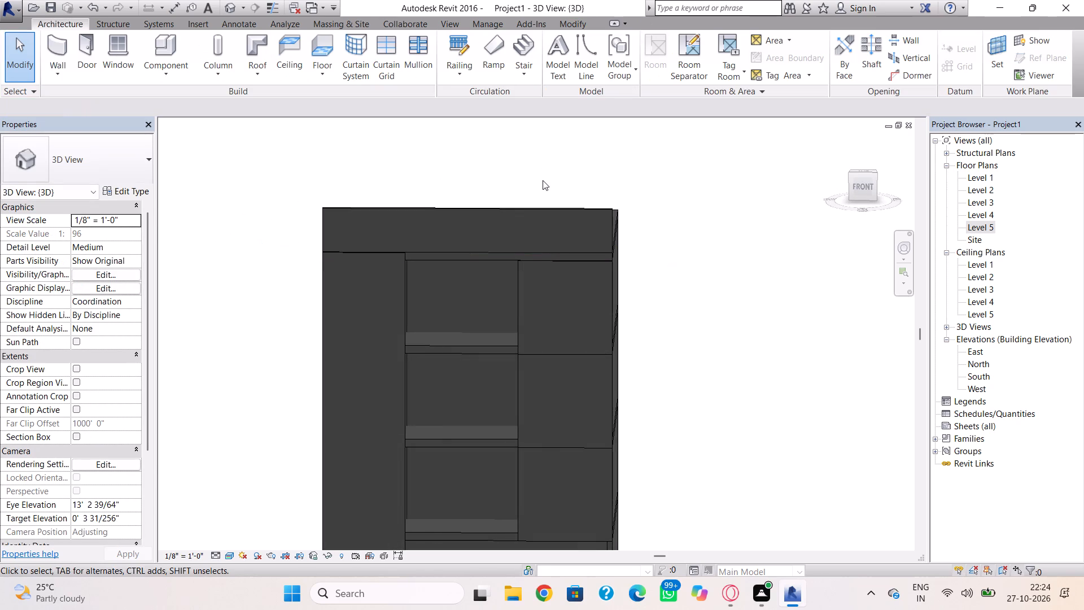
{"action": "right_click_drag", "start_coordinate": [606, 186], "coordinate": [611, 184], "text": "shift"}
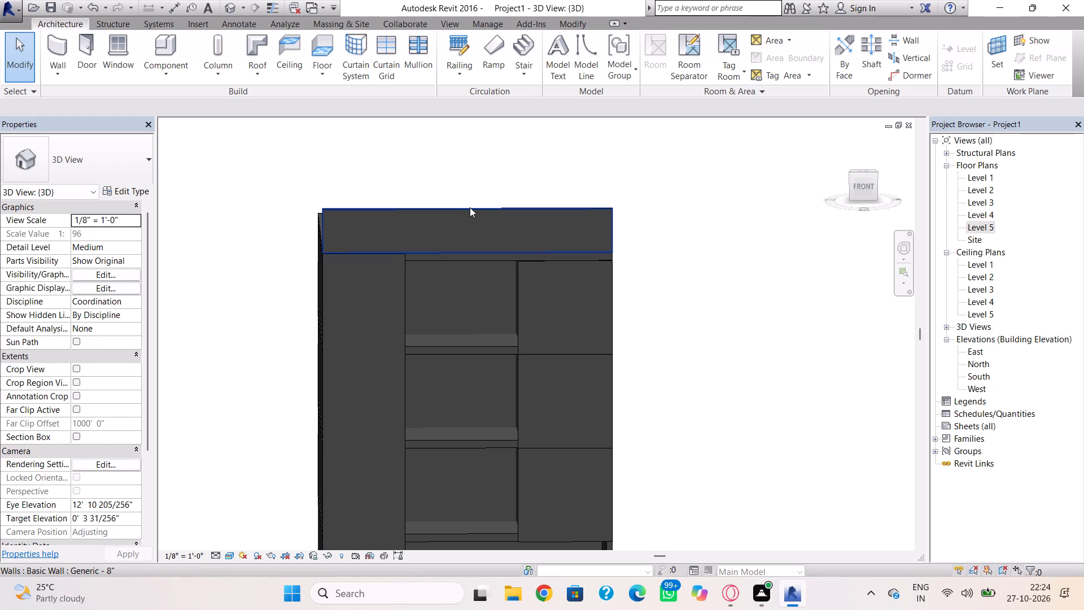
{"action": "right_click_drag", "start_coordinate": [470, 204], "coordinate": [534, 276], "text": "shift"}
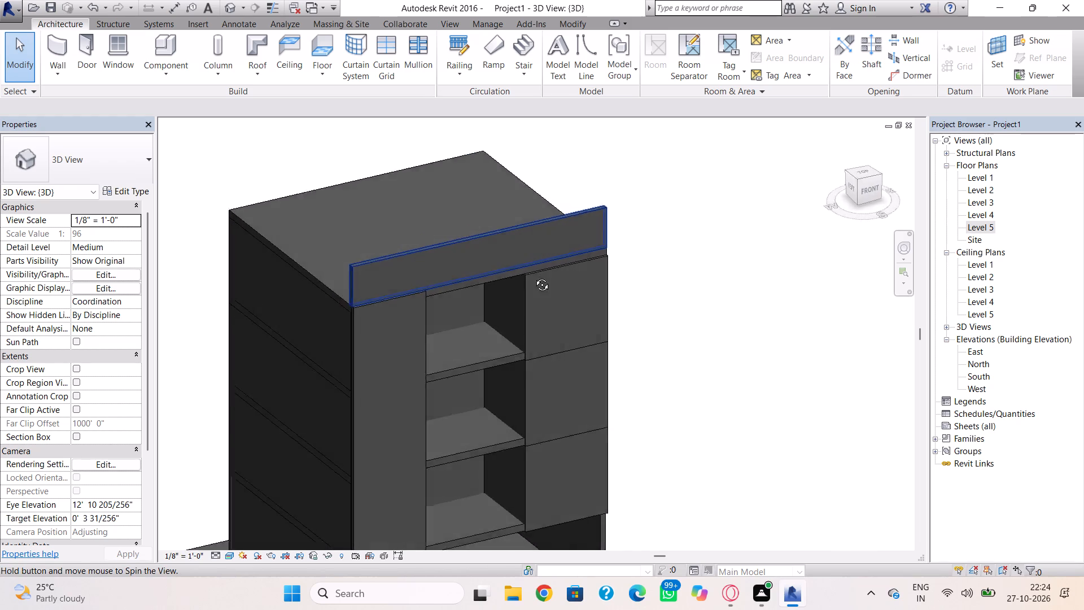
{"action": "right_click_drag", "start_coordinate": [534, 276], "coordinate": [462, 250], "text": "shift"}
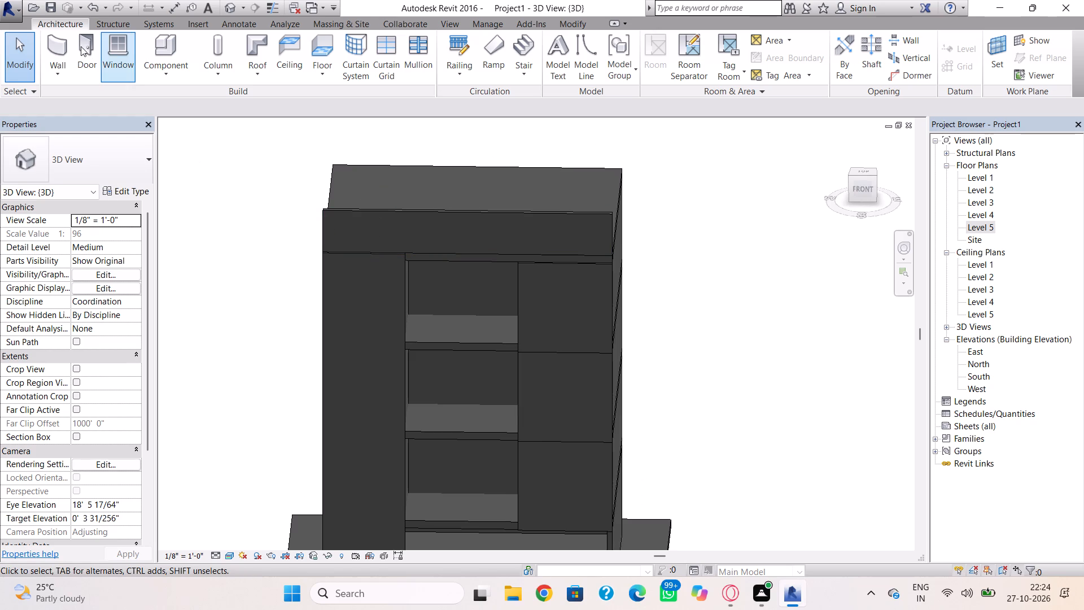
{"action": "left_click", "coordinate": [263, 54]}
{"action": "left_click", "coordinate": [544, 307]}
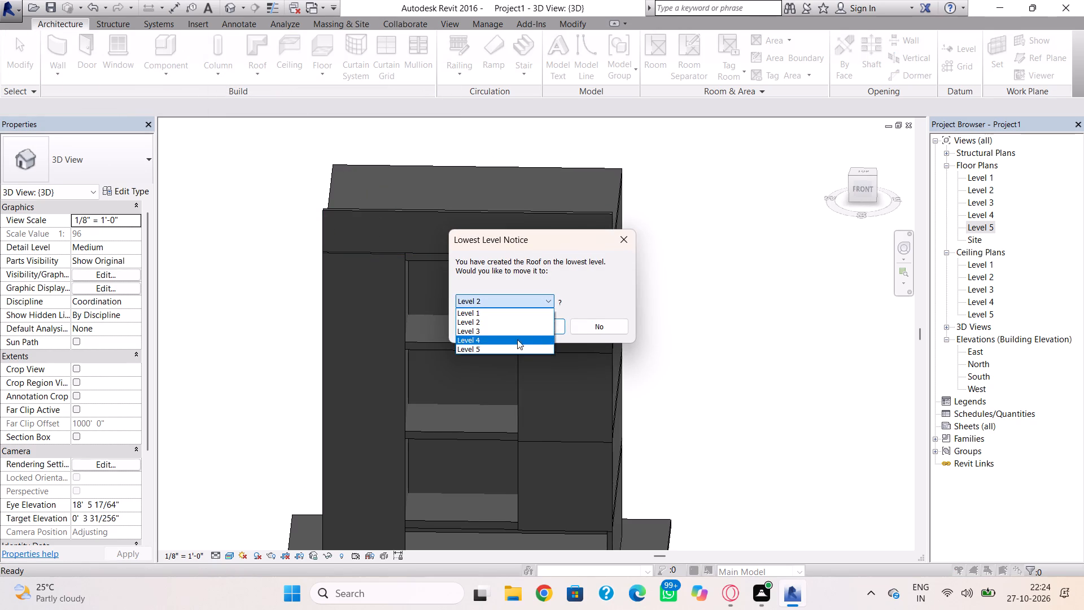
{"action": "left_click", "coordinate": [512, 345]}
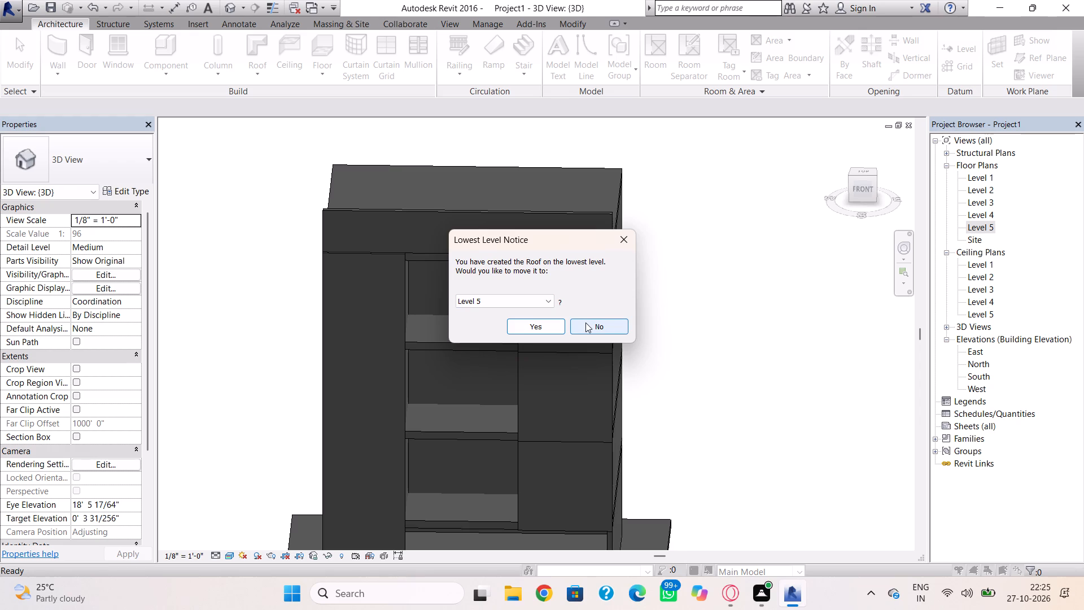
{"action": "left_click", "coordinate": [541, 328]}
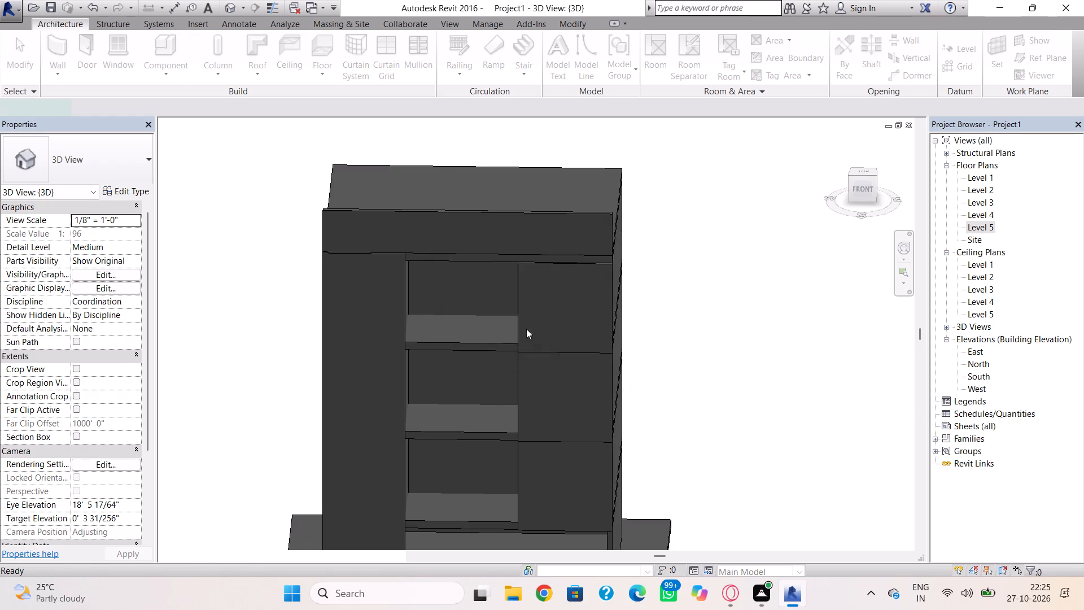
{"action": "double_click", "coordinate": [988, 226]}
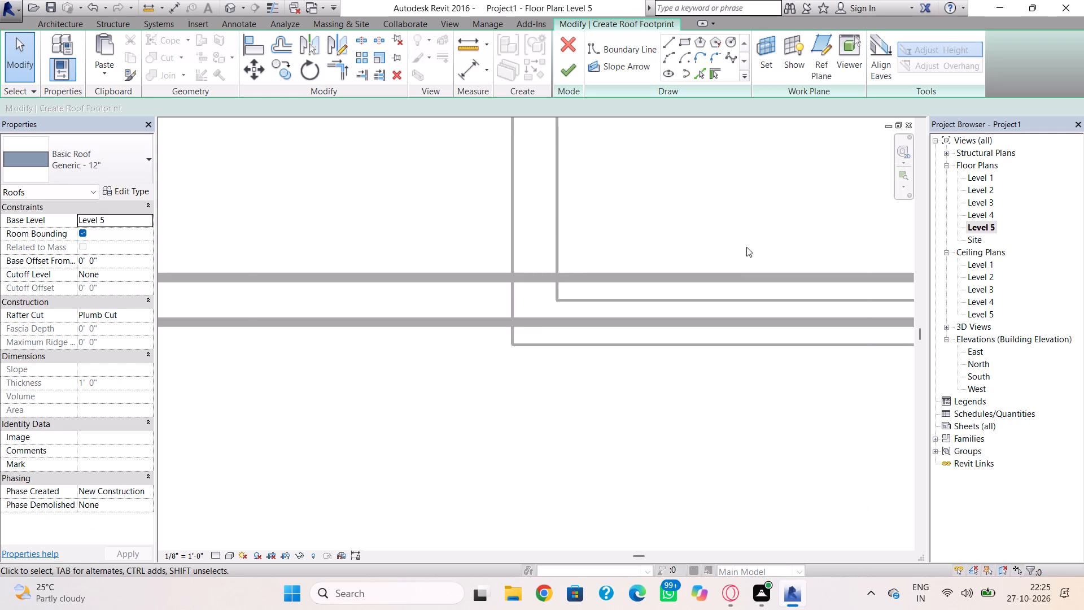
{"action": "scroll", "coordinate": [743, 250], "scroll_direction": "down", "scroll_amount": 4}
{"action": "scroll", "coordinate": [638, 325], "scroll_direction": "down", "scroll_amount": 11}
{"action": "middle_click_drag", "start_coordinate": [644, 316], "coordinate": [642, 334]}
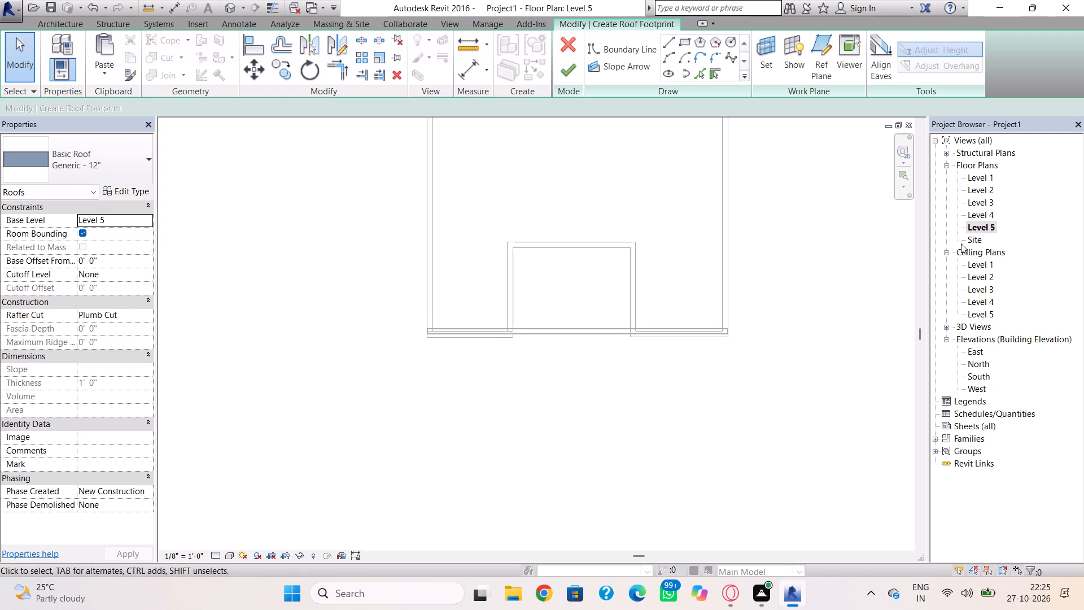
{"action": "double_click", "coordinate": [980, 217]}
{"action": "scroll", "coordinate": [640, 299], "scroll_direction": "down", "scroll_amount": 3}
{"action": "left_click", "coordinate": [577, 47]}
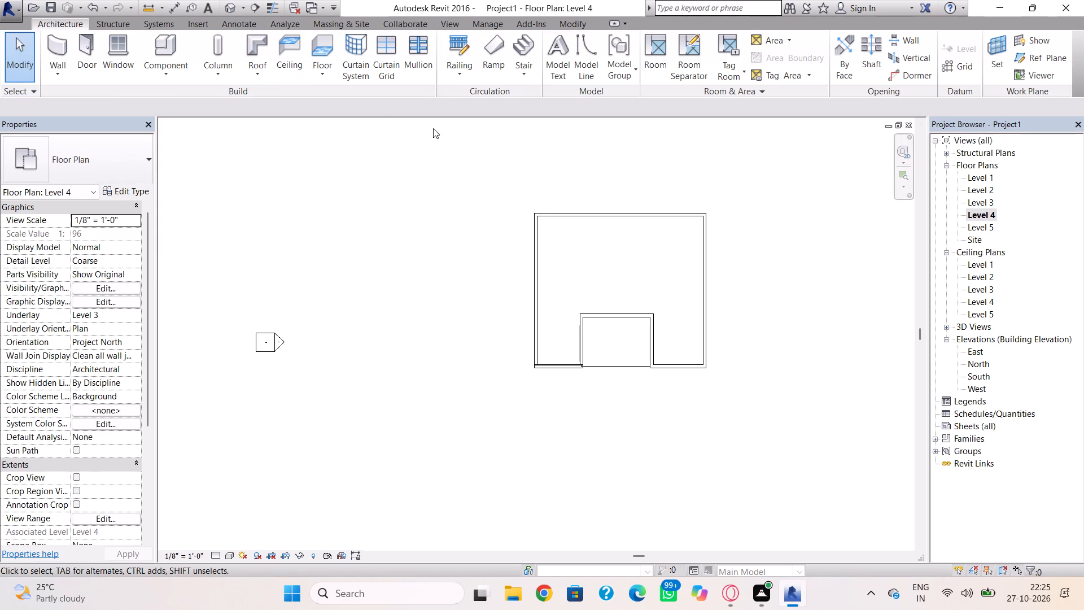
In the Level 4 plan, sketch a rectangular footprint roof about 36' 4" by 0' 8" along the front walls.
{"action": "left_click", "coordinate": [258, 55]}
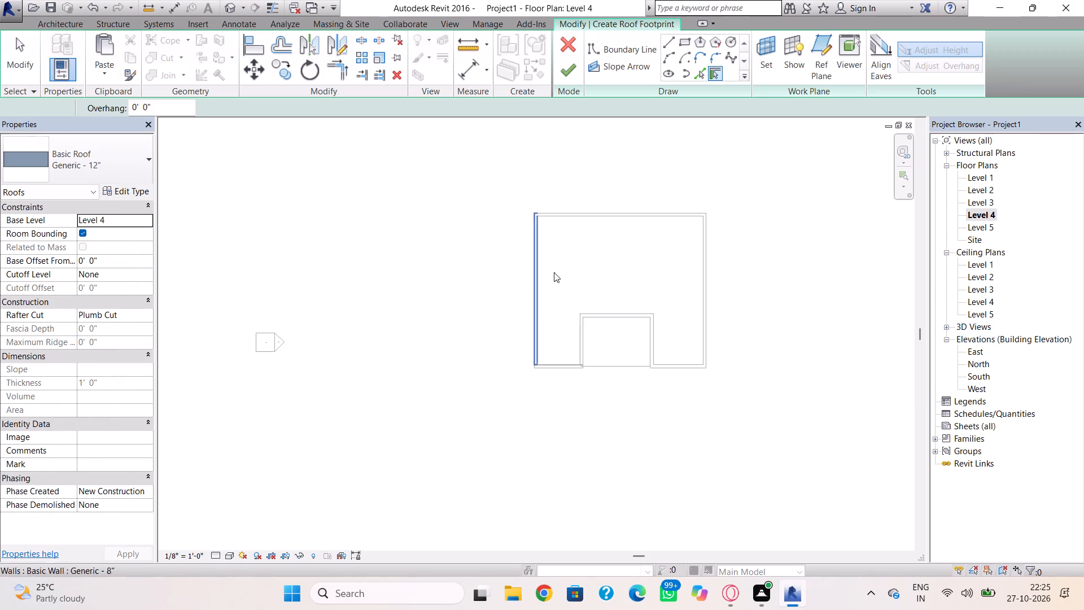
{"action": "scroll", "coordinate": [575, 332], "scroll_direction": "up", "scroll_amount": 3}
{"action": "left_click", "coordinate": [688, 44]}
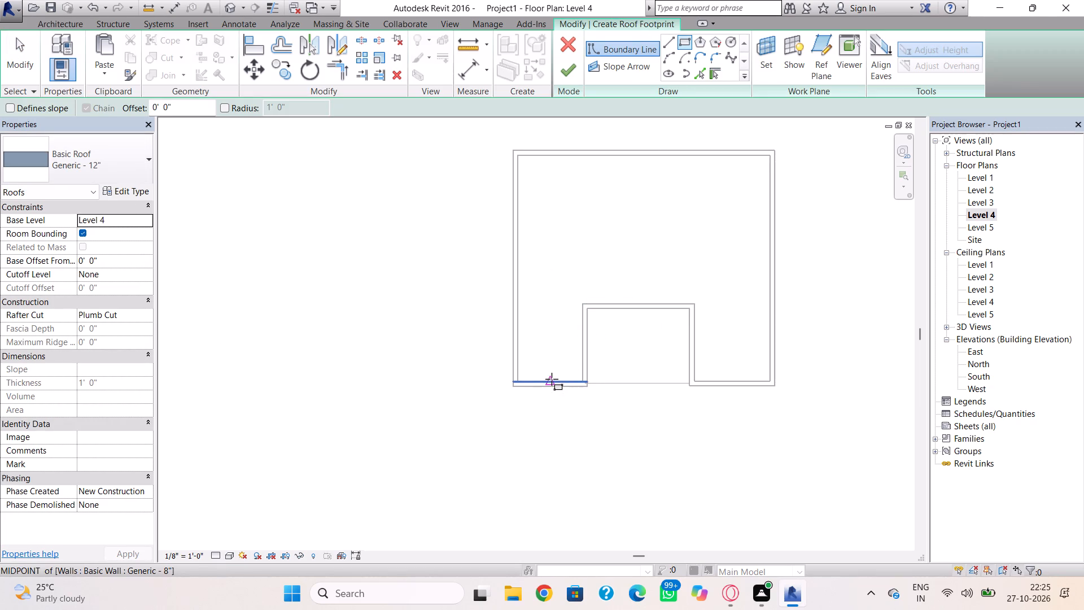
{"action": "left_click", "coordinate": [515, 379]}
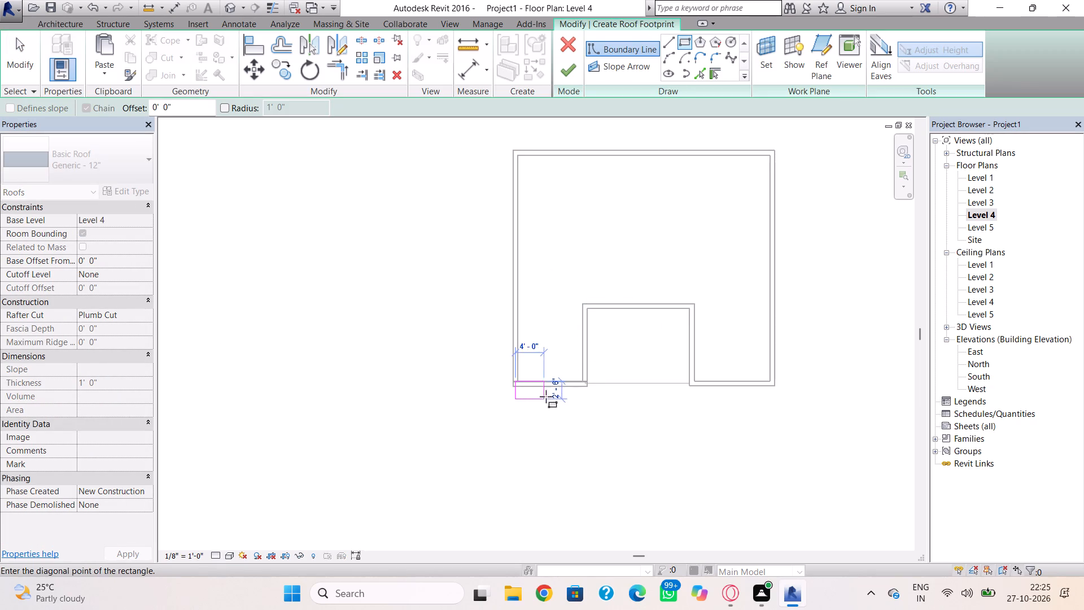
{"action": "left_click", "coordinate": [779, 392]}
{"action": "scroll", "coordinate": [489, 384], "scroll_direction": "up", "scroll_amount": 4}
{"action": "key", "text": "Escape"}
{"action": "scroll", "coordinate": [526, 374], "scroll_direction": "up", "scroll_amount": 2}
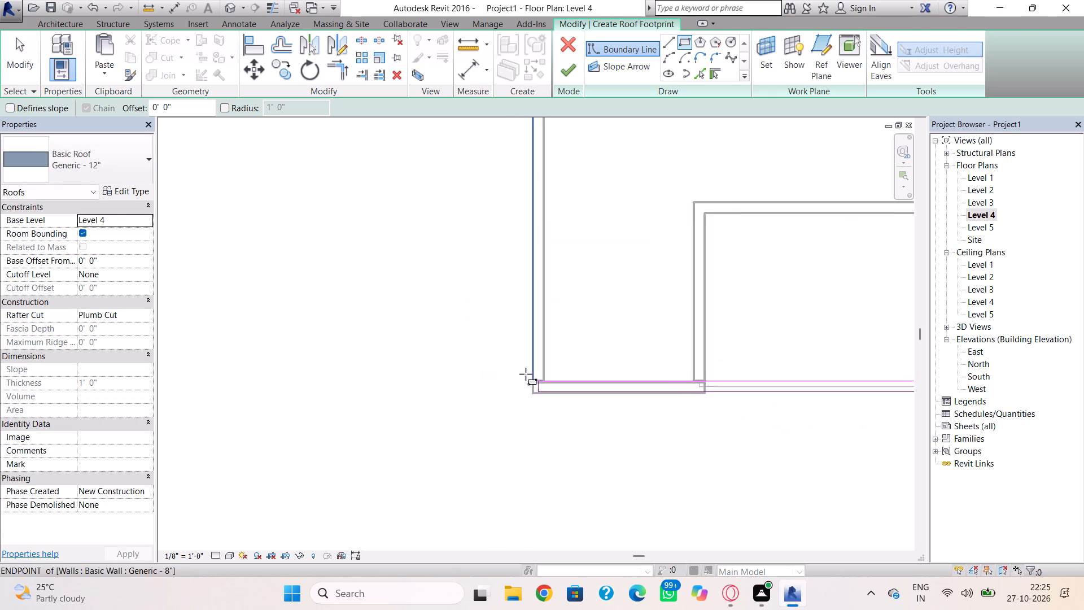
{"action": "scroll", "coordinate": [526, 374], "scroll_direction": "up", "scroll_amount": 2}
{"action": "key", "text": "Escape"}
Nudge the roof sketch's end edge to the corner wall's outer face and its front edge outward, making it 36' 8" by 0' 9".
{"action": "scroll", "coordinate": [555, 396], "scroll_direction": "up", "scroll_amount": 3}
{"action": "left_click", "coordinate": [537, 387]}
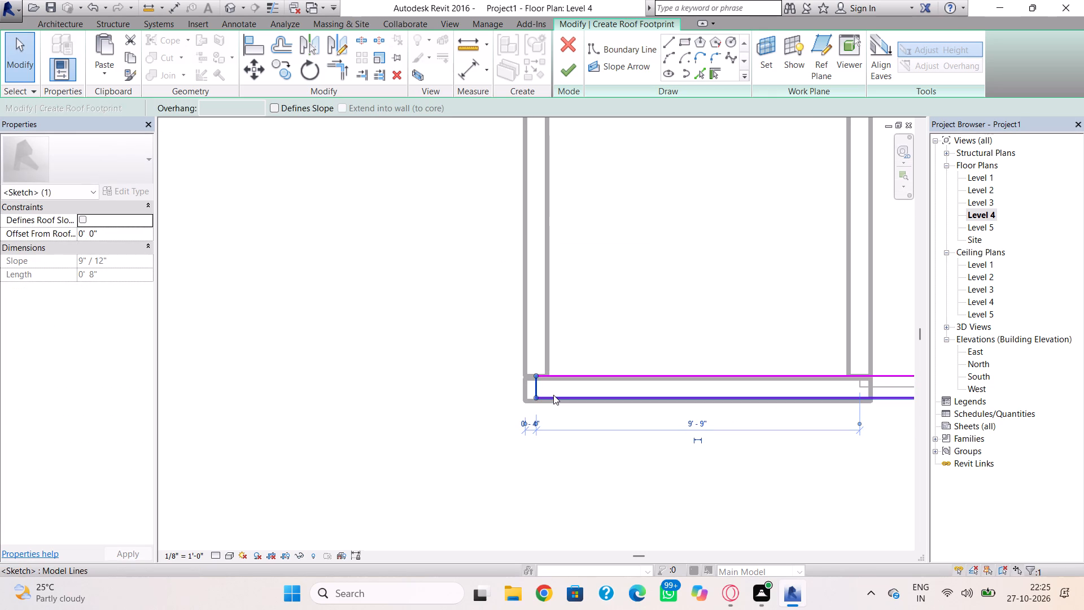
{"action": "key", "text": "Left"}
{"action": "key", "text": "Left"}
{"action": "key", "text": "Left"}
{"action": "key", "text": "Left"}
{"action": "left_click", "coordinate": [553, 396]}
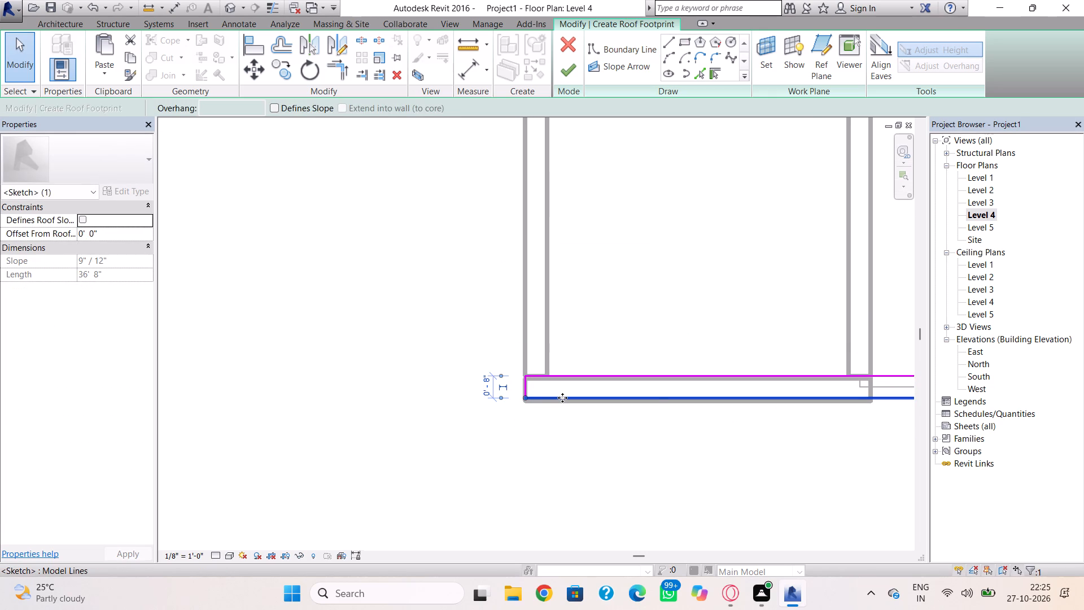
{"action": "key", "text": "Down"}
{"action": "scroll", "coordinate": [554, 407], "scroll_direction": "down", "scroll_amount": 2}
{"action": "middle_click_drag", "start_coordinate": [554, 408], "coordinate": [318, 350]}
{"action": "scroll", "coordinate": [318, 350], "scroll_direction": "down", "scroll_amount": 1}
{"action": "scroll", "coordinate": [374, 326], "scroll_direction": "down", "scroll_amount": 4}
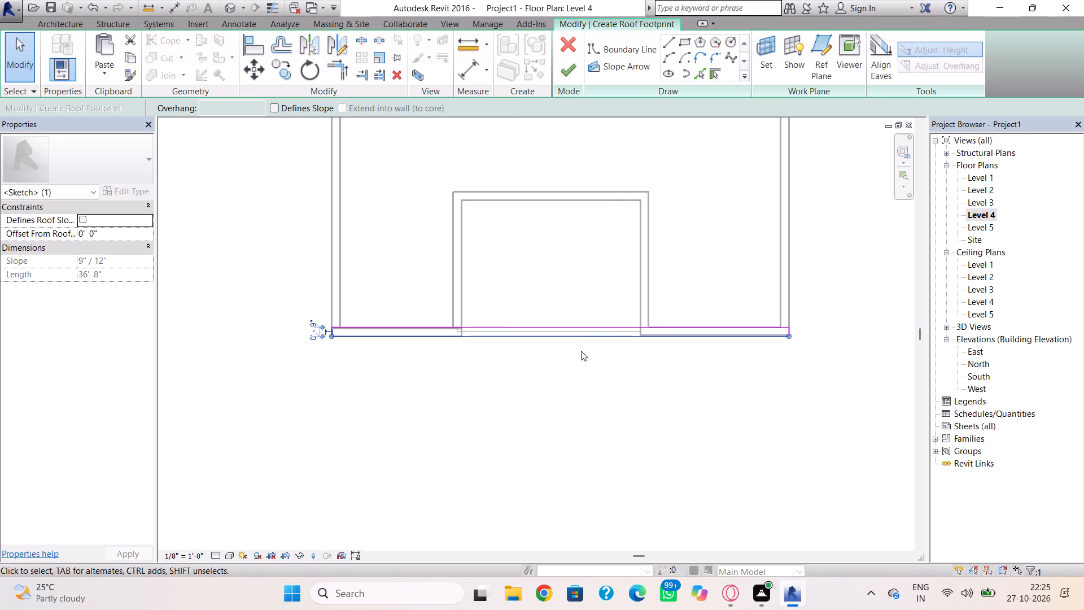
Finish the narrow front roof and attach the highlighted walls to it.
{"action": "left_click", "coordinate": [570, 76]}
{"action": "left_click", "coordinate": [562, 312]}
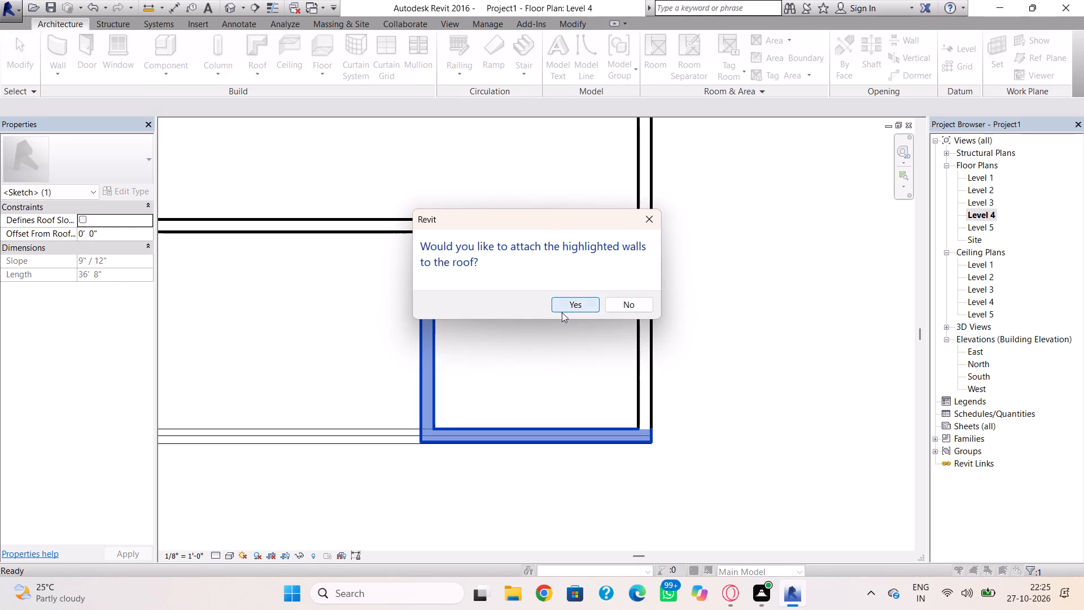
{"action": "left_click", "coordinate": [1022, 556]}
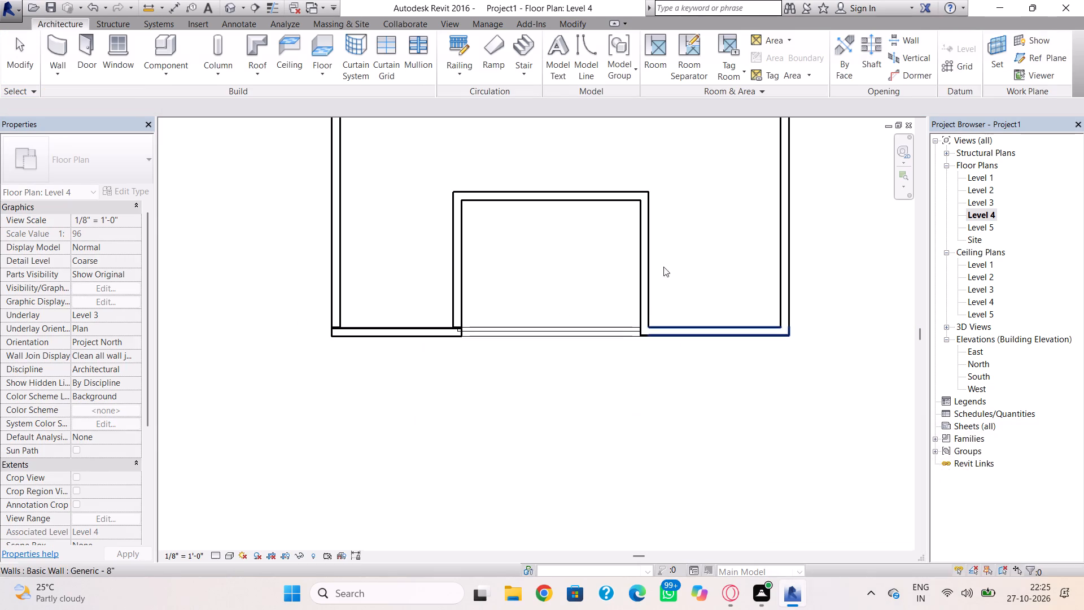
In the 3D view, nudge the Level 5 front wall inward from the roof's front edge.
{"action": "left_click", "coordinate": [230, 3]}
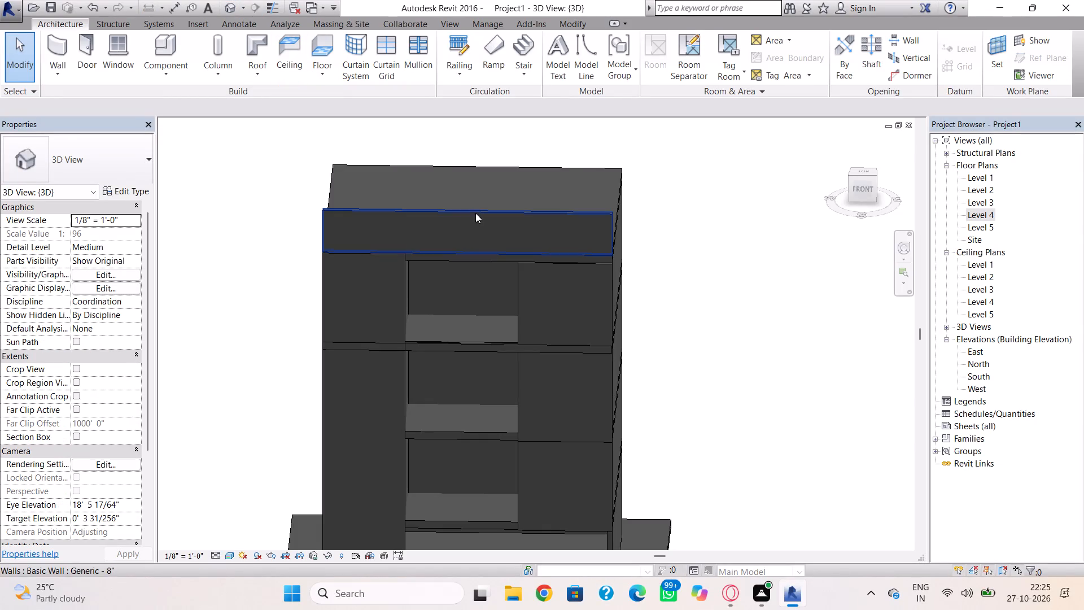
{"action": "right_click_drag", "start_coordinate": [471, 258], "coordinate": [585, 287], "text": "shift"}
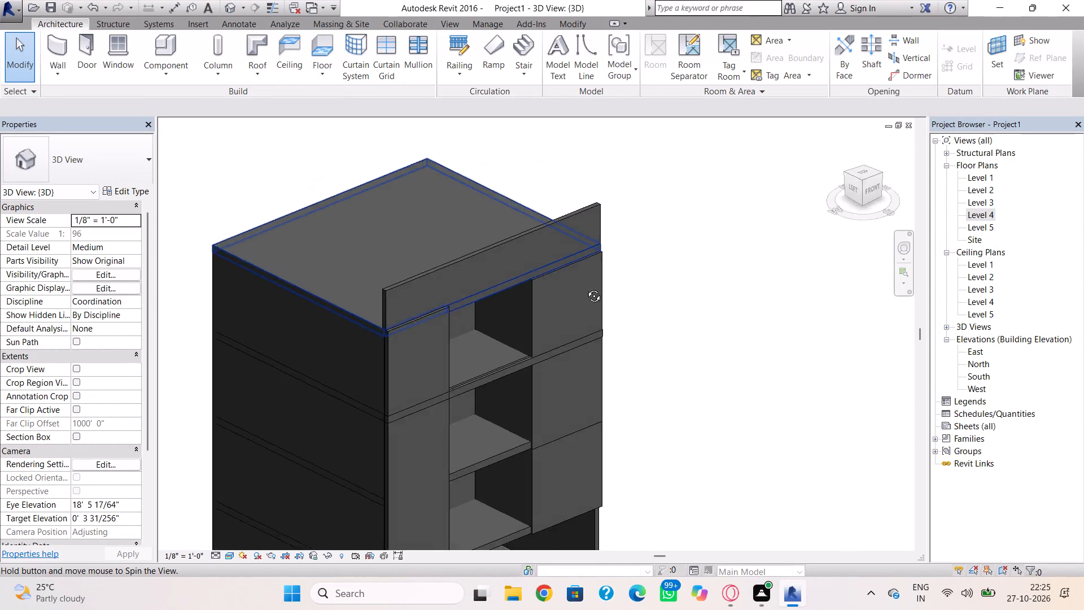
{"action": "right_click_drag", "start_coordinate": [585, 287], "coordinate": [666, 312], "text": "shift"}
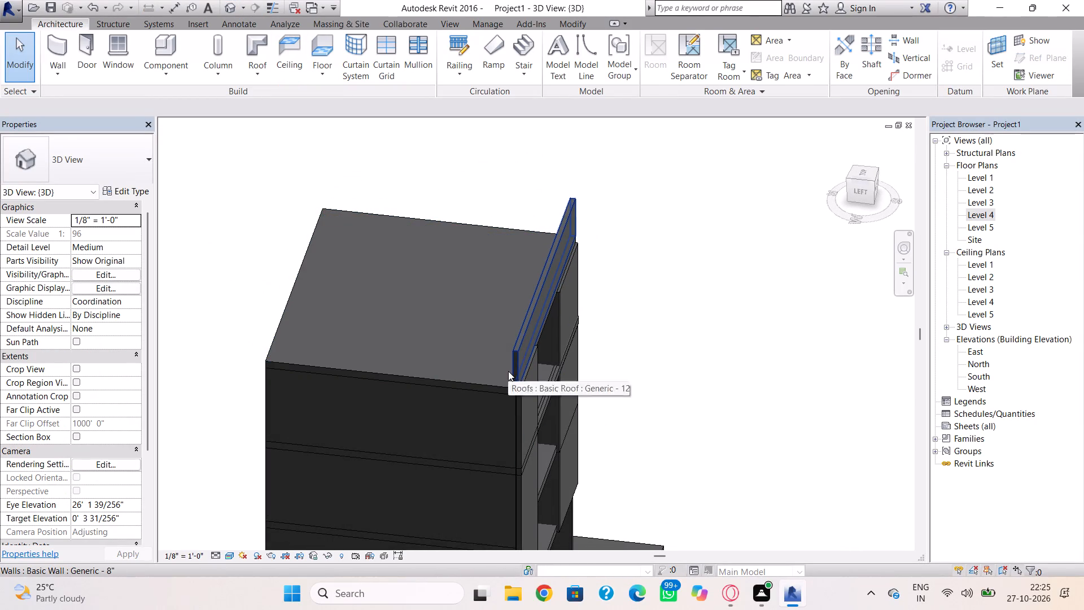
{"action": "left_click", "coordinate": [516, 343]}
{"action": "key", "text": "Left"}
{"action": "key", "text": "Left"}
{"action": "key", "text": "Left"}
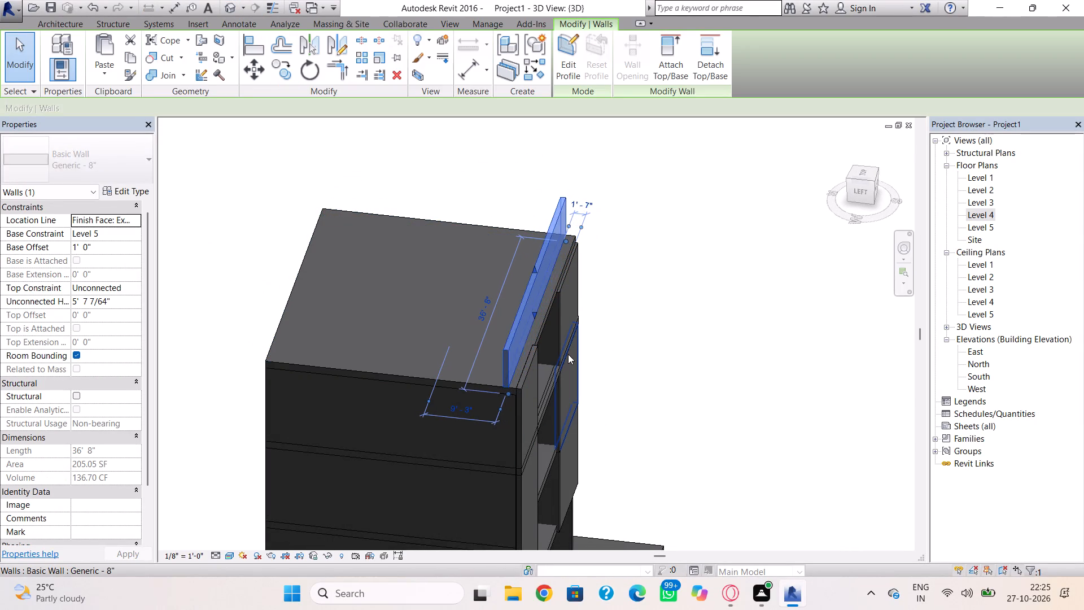
{"action": "key", "text": "Left"}
{"action": "key", "text": "Left"}
{"action": "key", "text": "Left"}
Change the base level of the narrow front roof strip to Level 5.
{"action": "left_click", "coordinate": [541, 326]}
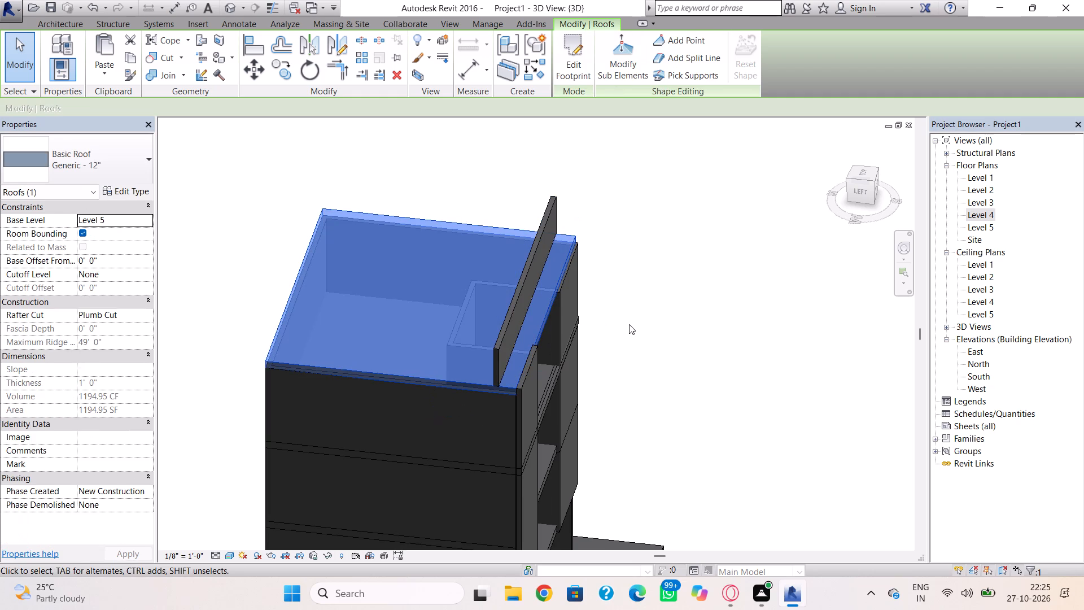
{"action": "key", "text": "Escape"}
{"action": "left_click", "coordinate": [552, 372]}
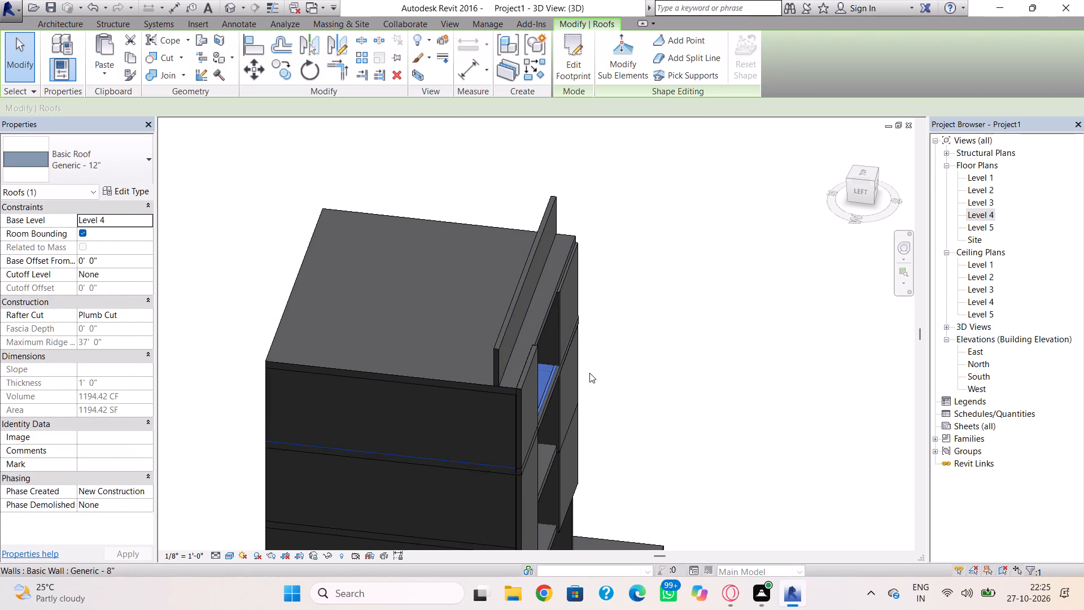
{"action": "key", "text": "Escape"}
{"action": "scroll", "coordinate": [543, 384], "scroll_direction": "up", "scroll_amount": 8}
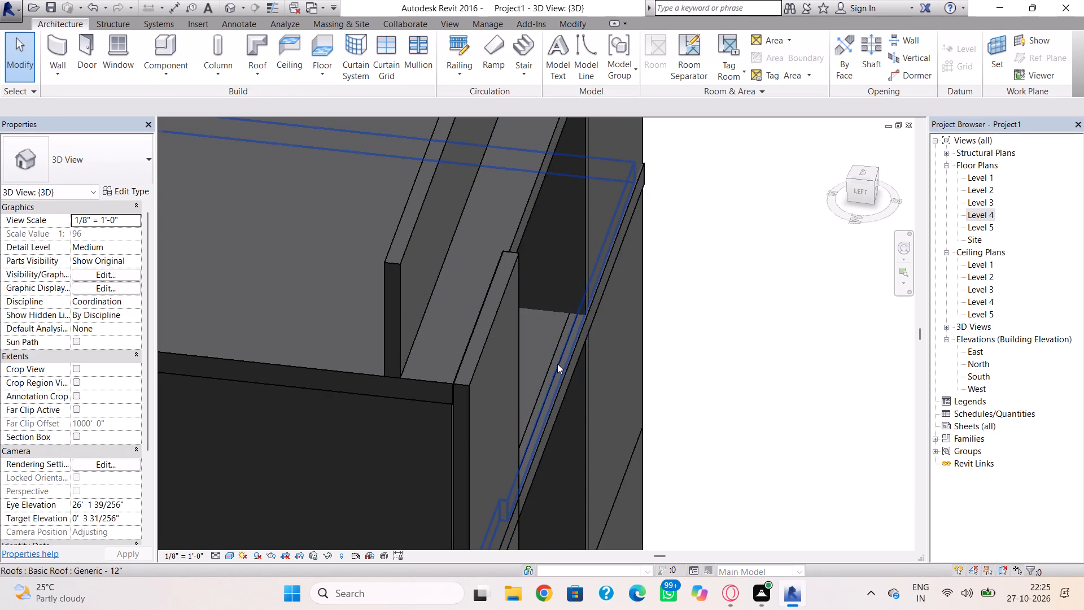
{"action": "left_click", "coordinate": [556, 354]}
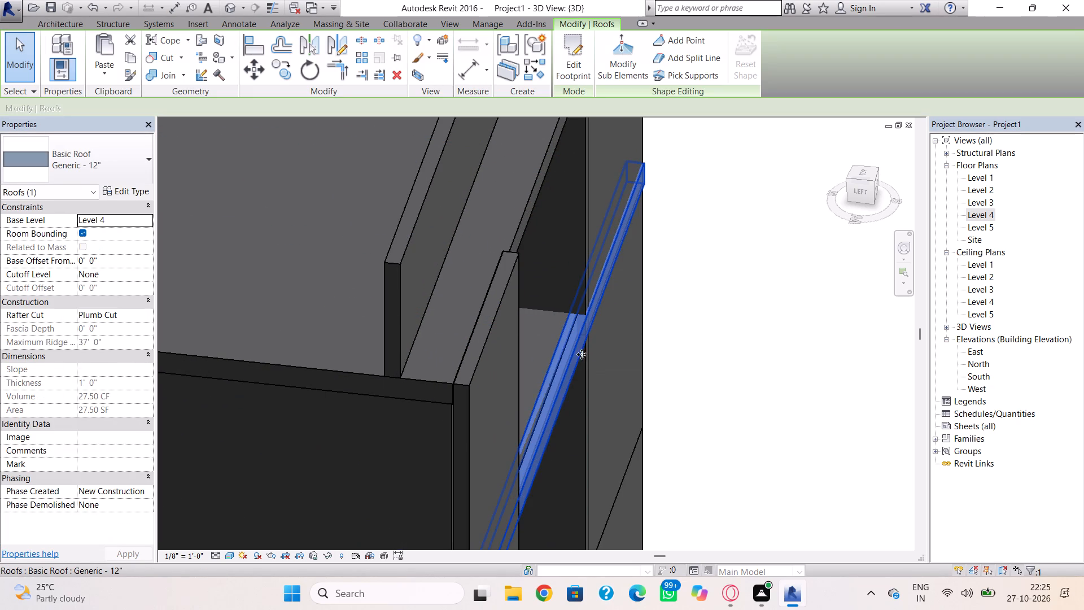
{"action": "left_click", "coordinate": [139, 220]}
{"action": "left_click", "coordinate": [151, 224]}
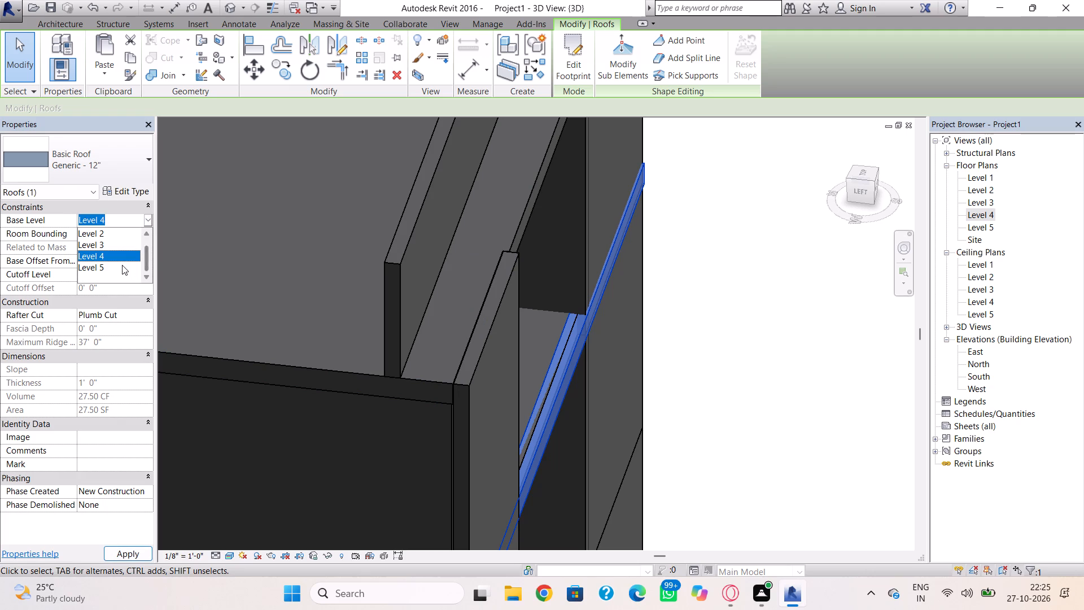
{"action": "left_click", "coordinate": [119, 265]}
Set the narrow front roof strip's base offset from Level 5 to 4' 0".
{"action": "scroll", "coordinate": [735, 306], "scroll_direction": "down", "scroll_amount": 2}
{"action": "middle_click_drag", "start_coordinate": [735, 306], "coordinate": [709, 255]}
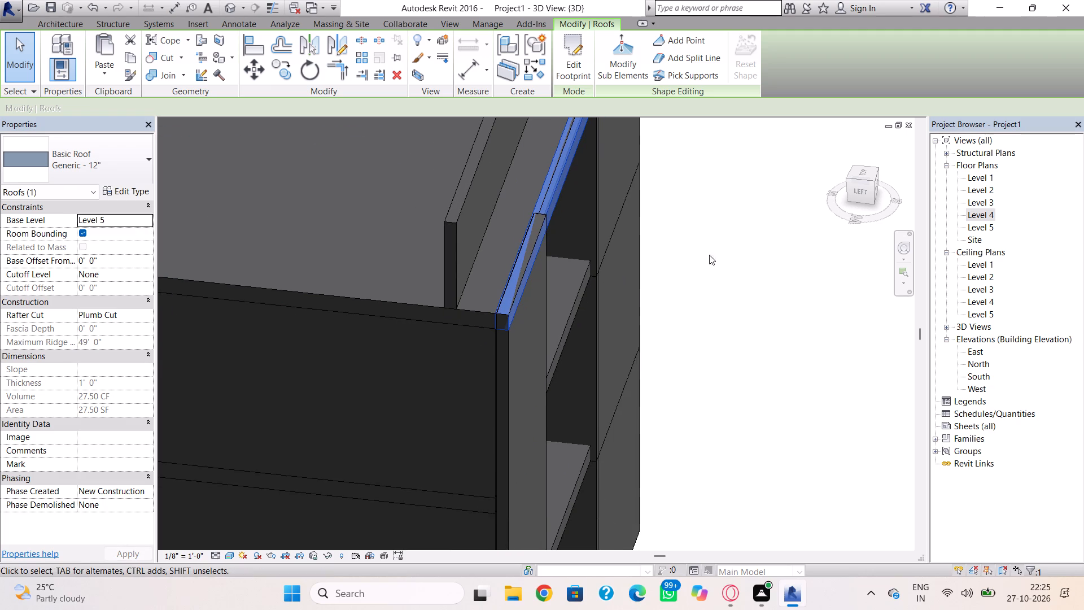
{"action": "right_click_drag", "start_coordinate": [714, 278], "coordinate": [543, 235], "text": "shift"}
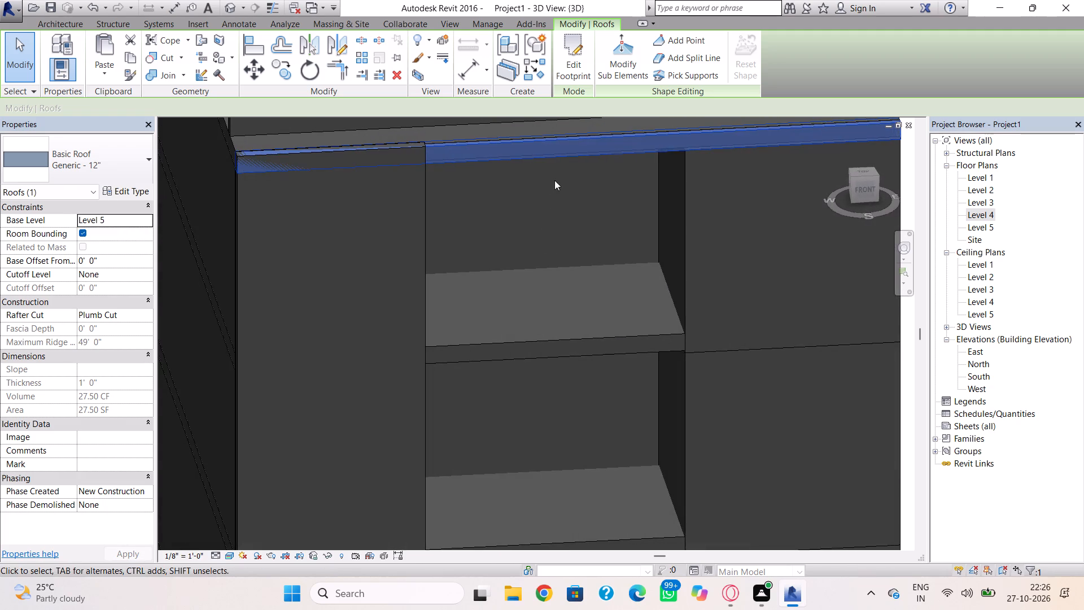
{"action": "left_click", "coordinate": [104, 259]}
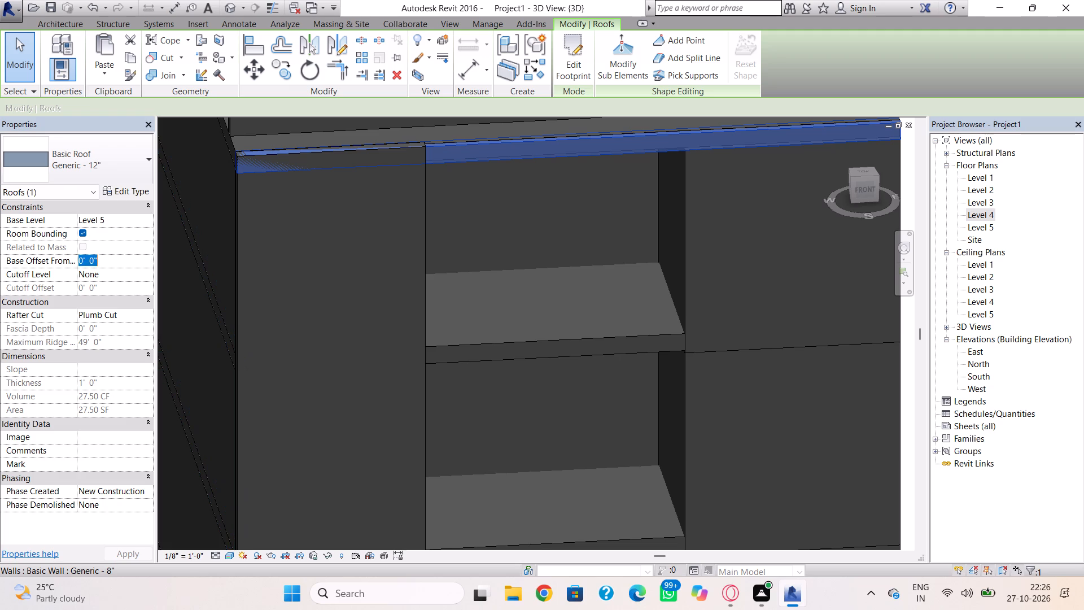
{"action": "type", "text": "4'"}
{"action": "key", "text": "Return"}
Set the narrow front roof strip's base offset from Level 5 to 8' 0".
{"action": "scroll", "coordinate": [135, 278], "scroll_direction": "down", "scroll_amount": 1}
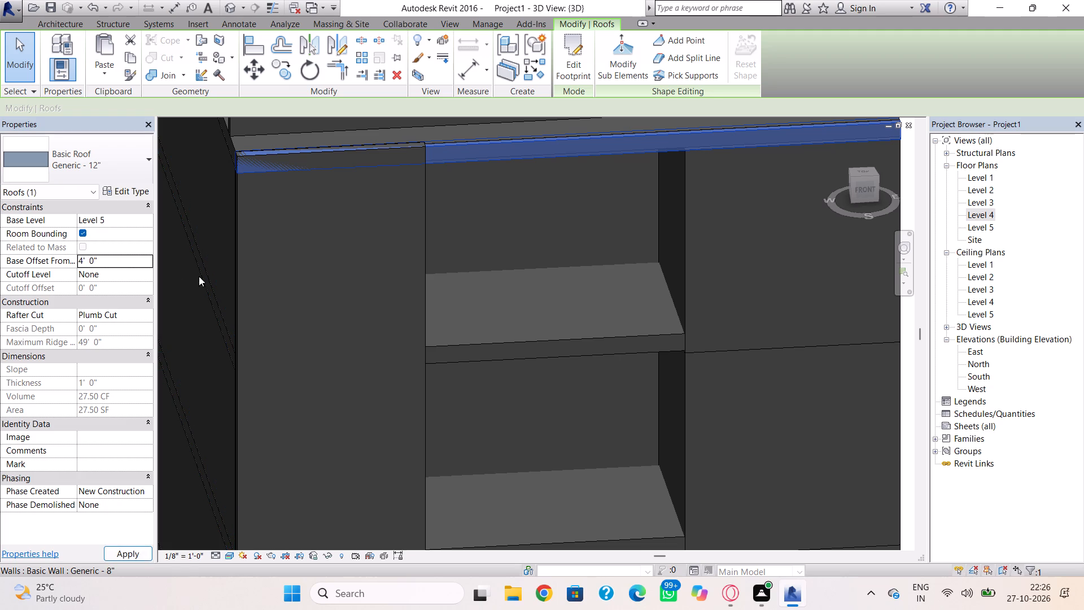
{"action": "scroll", "coordinate": [349, 311], "scroll_direction": "down", "scroll_amount": 3}
{"action": "middle_click_drag", "start_coordinate": [350, 354], "coordinate": [350, 411]}
{"action": "left_click", "coordinate": [120, 262]}
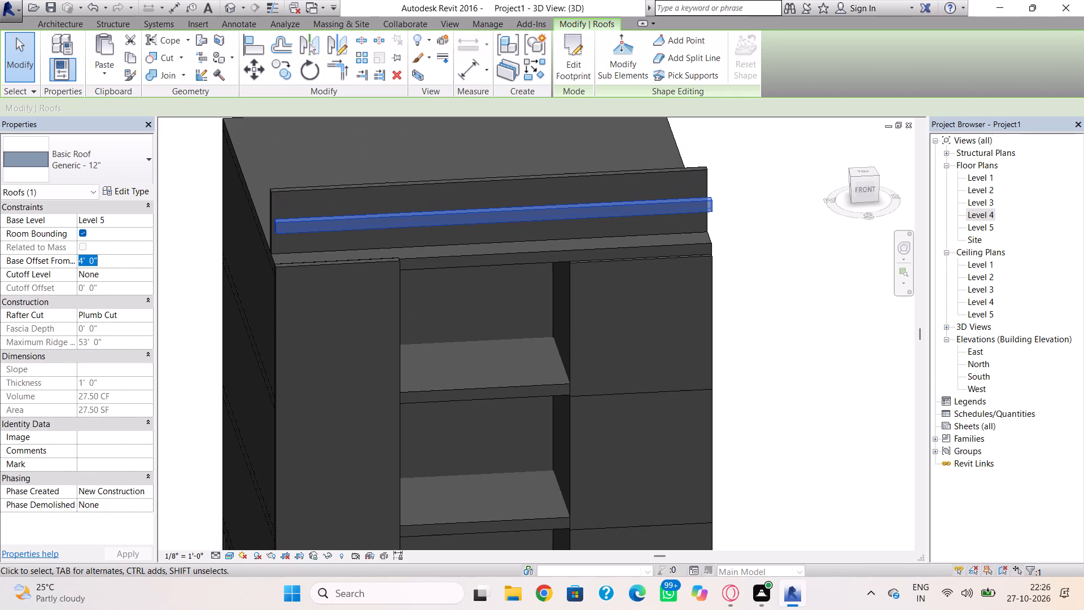
{"action": "type", "text": "8'"}
{"action": "key", "text": "Return"}
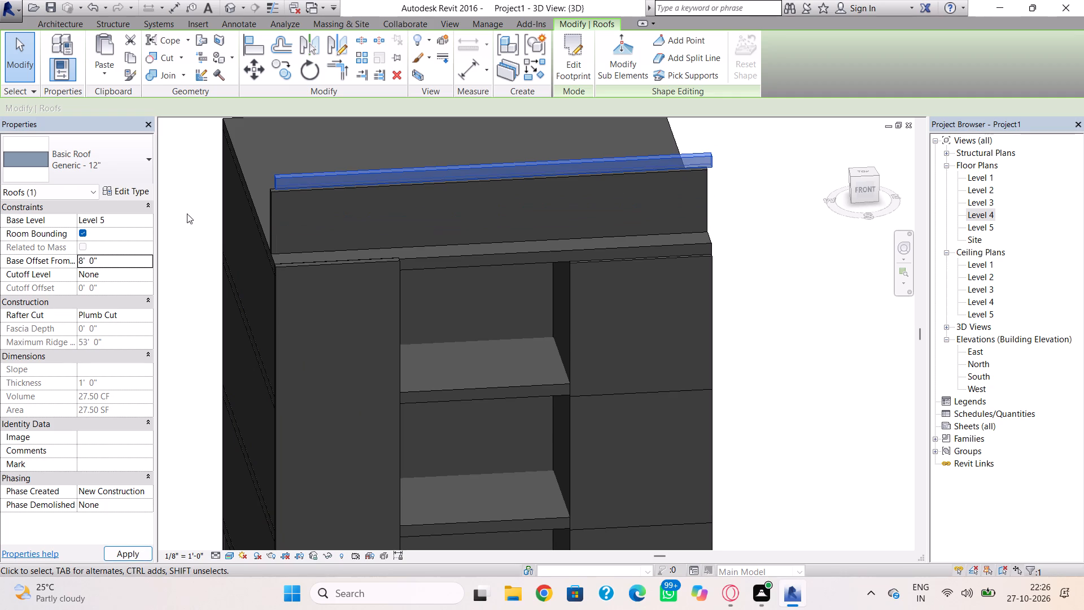
Nudge the Level 5 front parapet wall outward to the roof's front edge in the 3D view.
{"action": "right_click_drag", "start_coordinate": [292, 219], "coordinate": [505, 164], "text": "shift"}
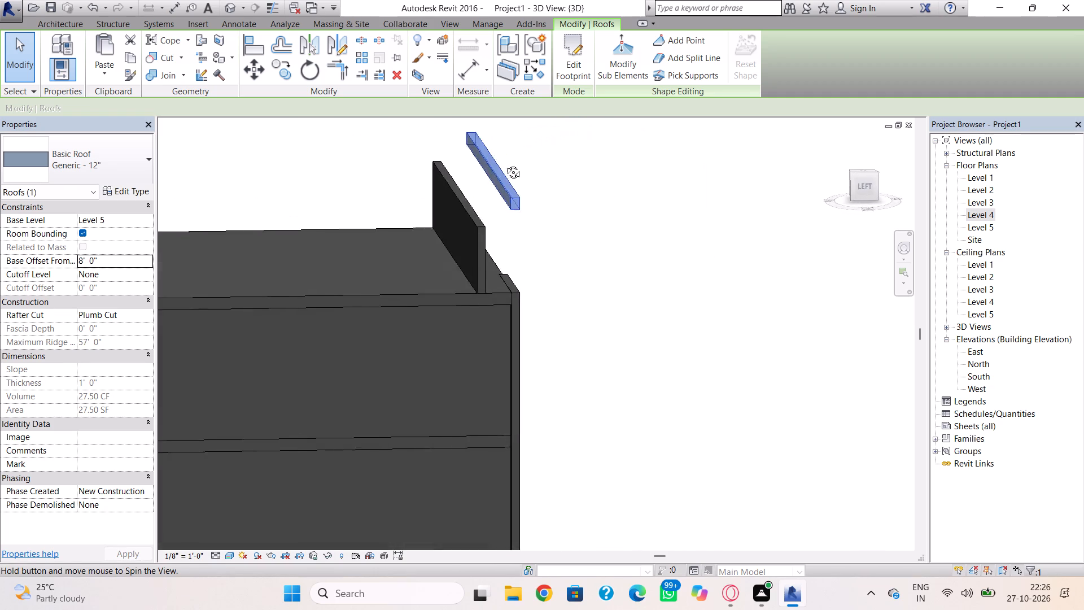
{"action": "right_click_drag", "start_coordinate": [505, 164], "coordinate": [501, 190], "text": "shift"}
{"action": "left_click", "coordinate": [462, 230]}
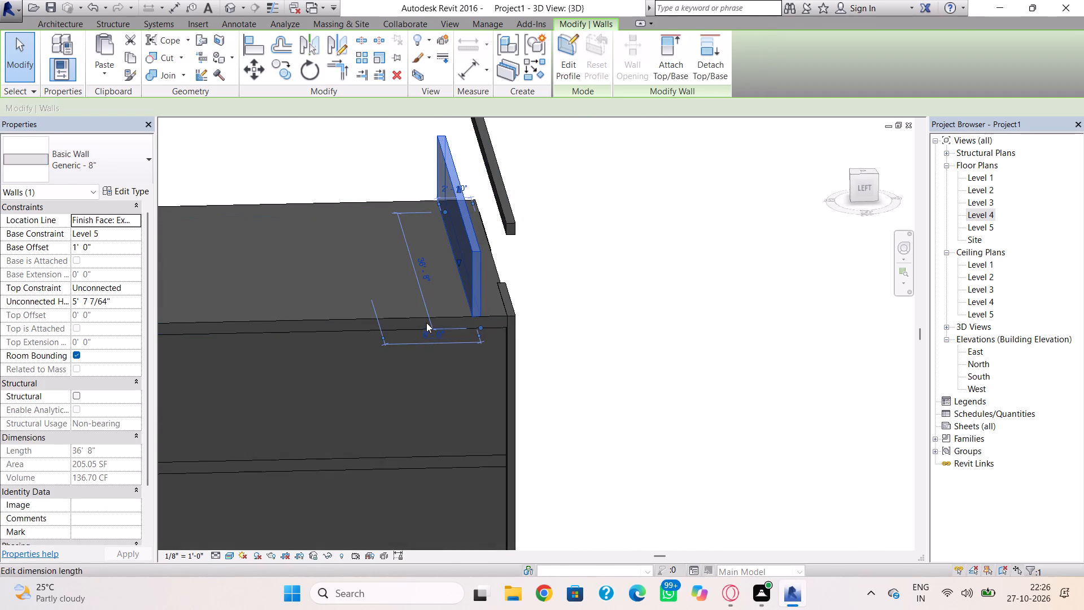
{"action": "key", "text": "Right"}
{"action": "key", "text": "Right"}
{"action": "key", "text": "Right"}
{"action": "key", "text": "Right"}
{"action": "key", "text": "Right"}
{"action": "key", "text": "Right"}
{"action": "key", "text": "Right"}
{"action": "key", "text": "Right"}
{"action": "key", "text": "Right"}
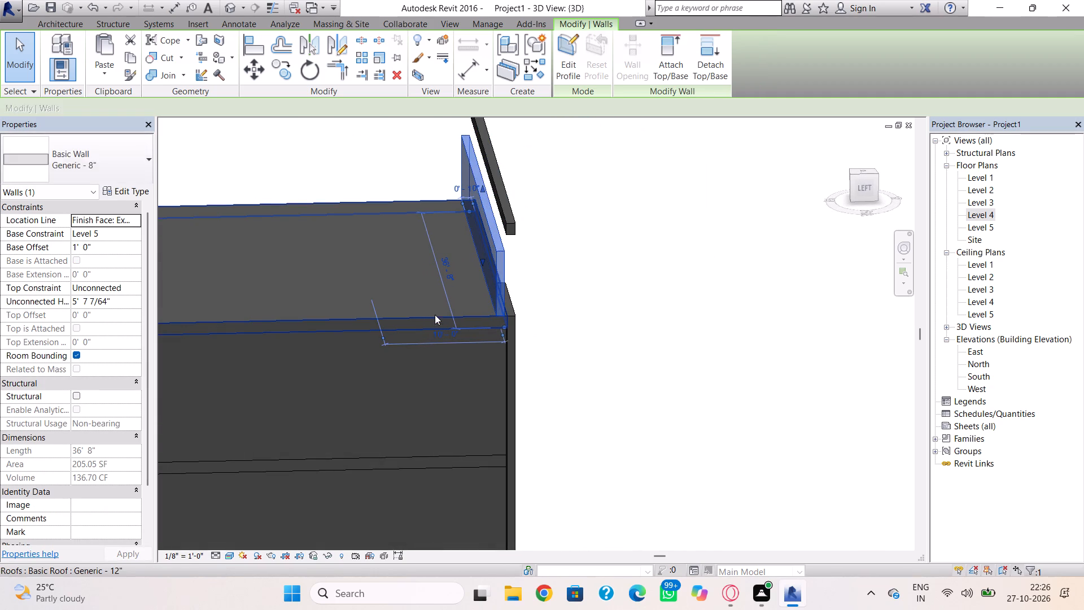
{"action": "right_click_drag", "start_coordinate": [490, 298], "coordinate": [477, 301], "text": "shift"}
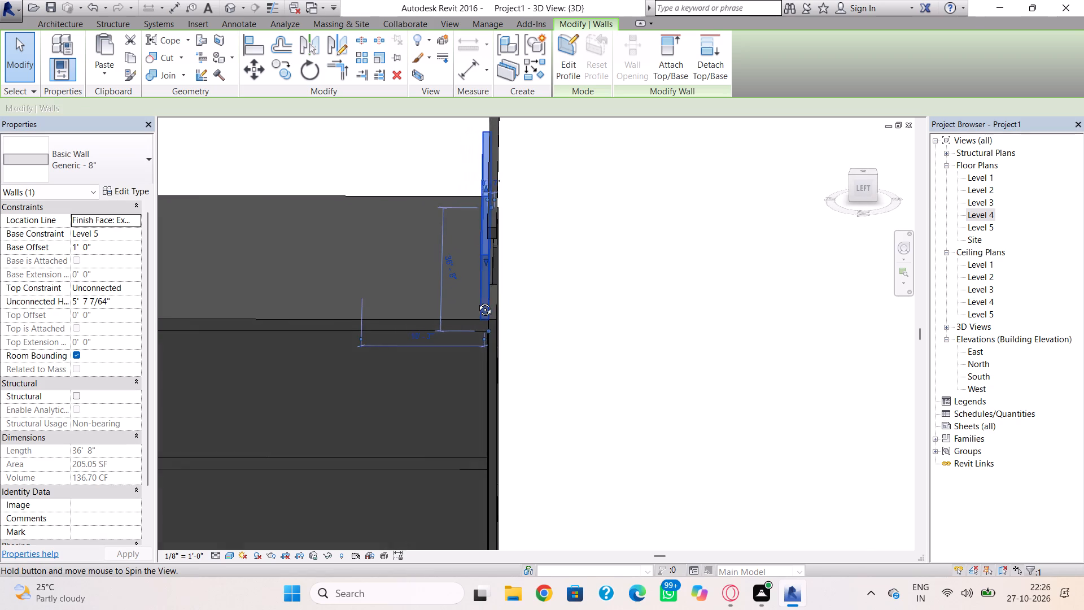
{"action": "right_click_drag", "start_coordinate": [477, 301], "coordinate": [472, 293], "text": "shift"}
{"action": "key", "text": "Right"}
{"action": "key", "text": "Right"}
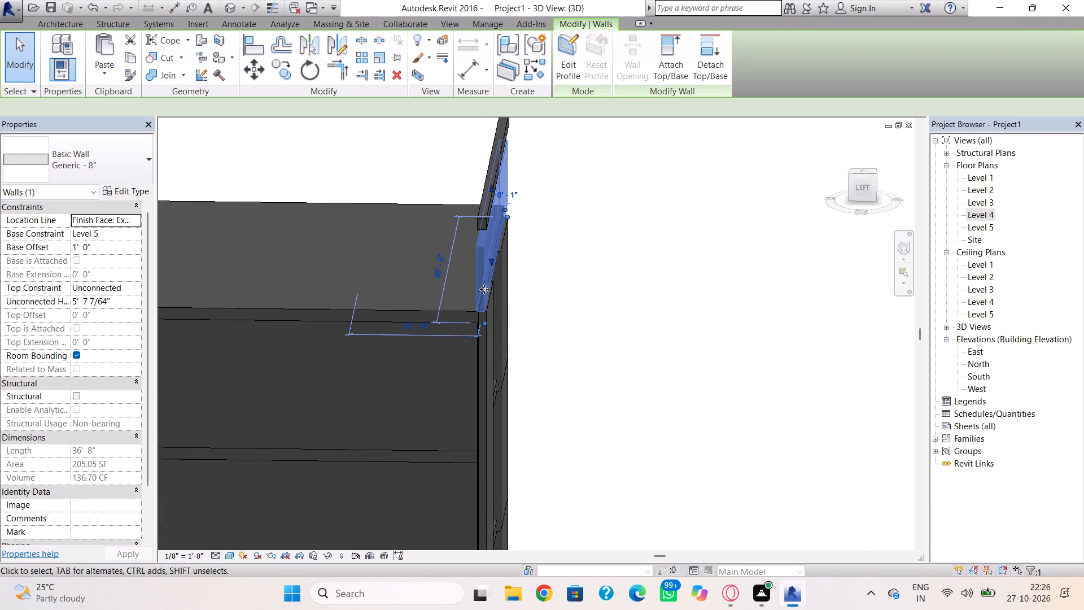
{"action": "left_click", "coordinate": [601, 298]}
{"action": "right_click_drag", "start_coordinate": [531, 304], "coordinate": [535, 310], "text": "shift"}
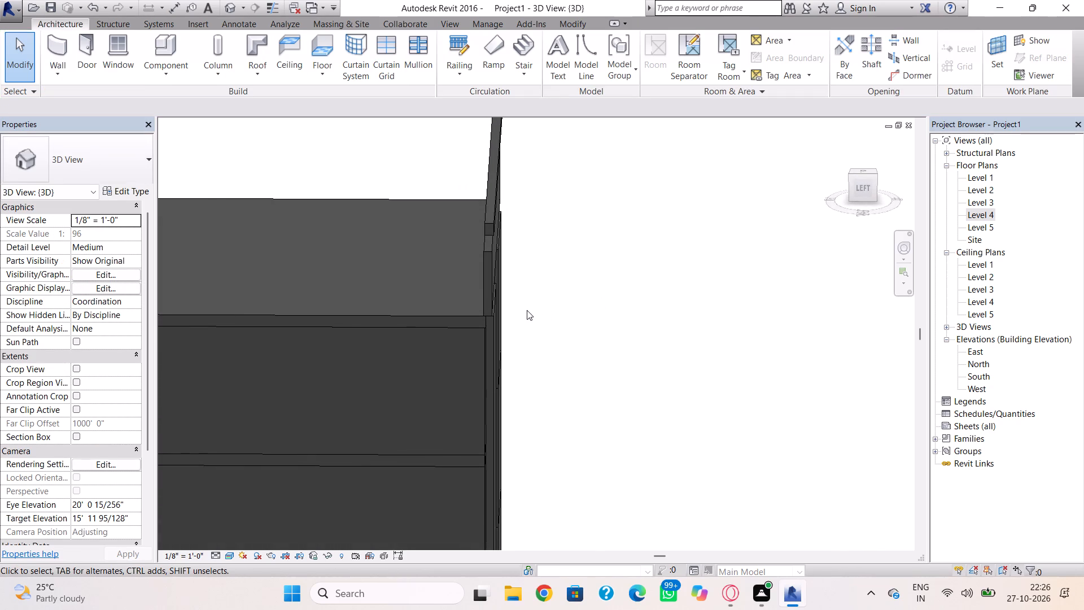
{"action": "key", "text": "Right"}
{"action": "left_click", "coordinate": [489, 292]}
{"action": "key", "text": "Right"}
{"action": "left_click", "coordinate": [547, 295]}
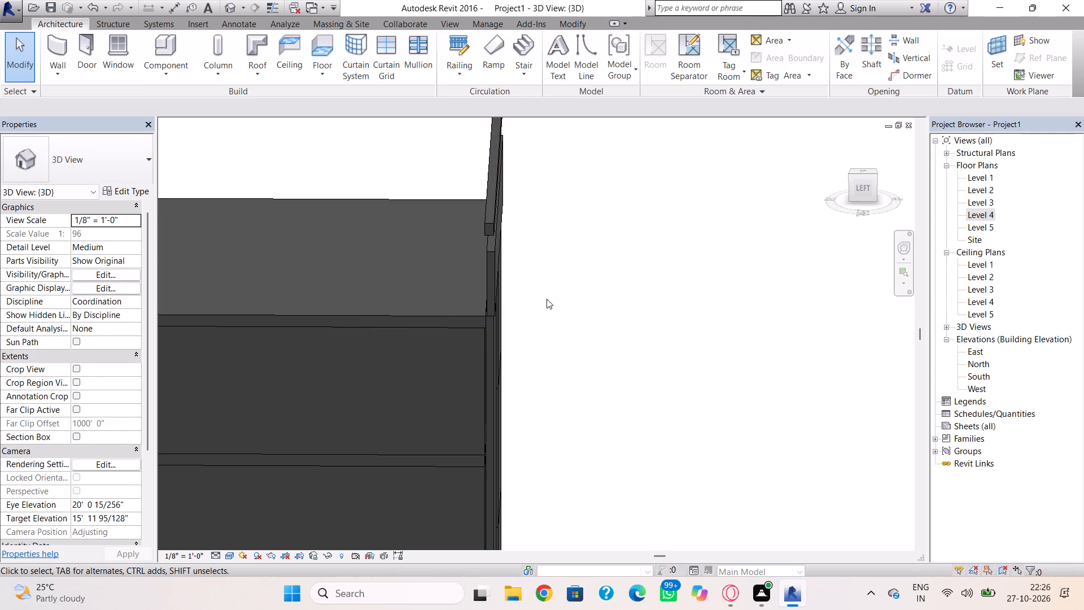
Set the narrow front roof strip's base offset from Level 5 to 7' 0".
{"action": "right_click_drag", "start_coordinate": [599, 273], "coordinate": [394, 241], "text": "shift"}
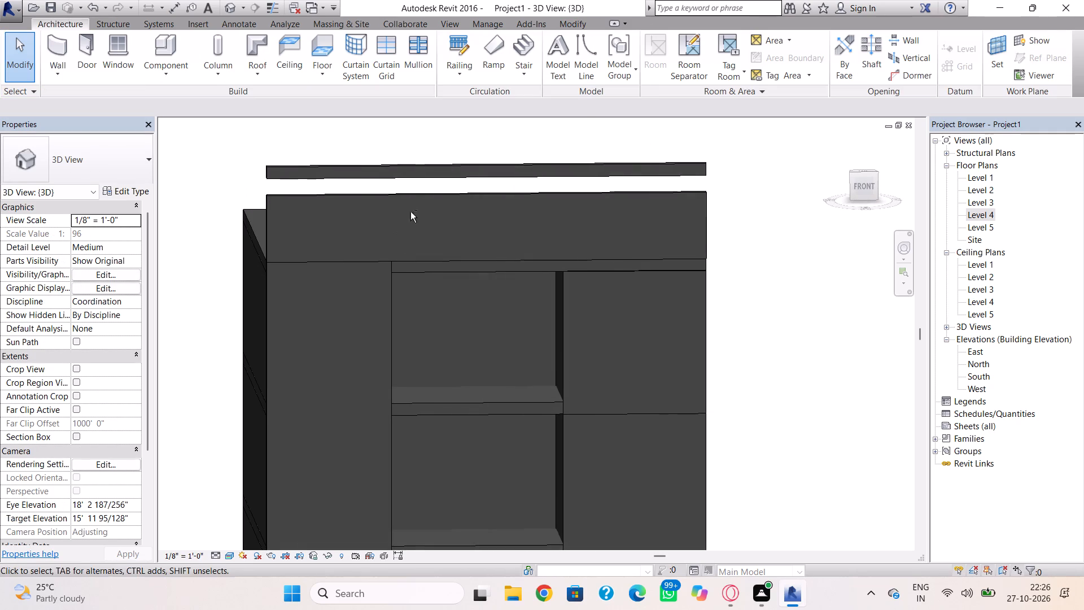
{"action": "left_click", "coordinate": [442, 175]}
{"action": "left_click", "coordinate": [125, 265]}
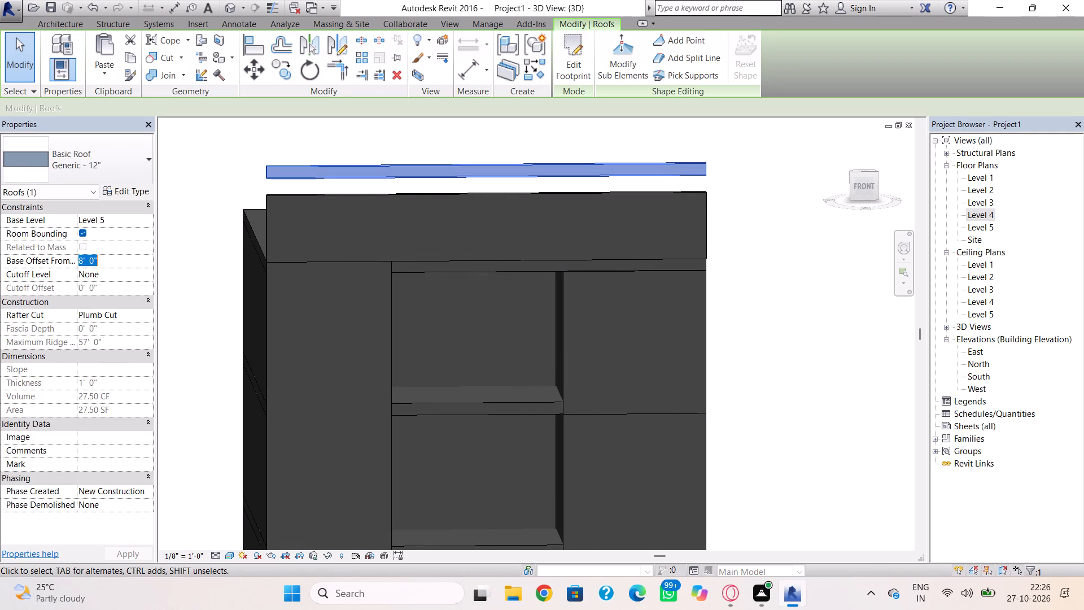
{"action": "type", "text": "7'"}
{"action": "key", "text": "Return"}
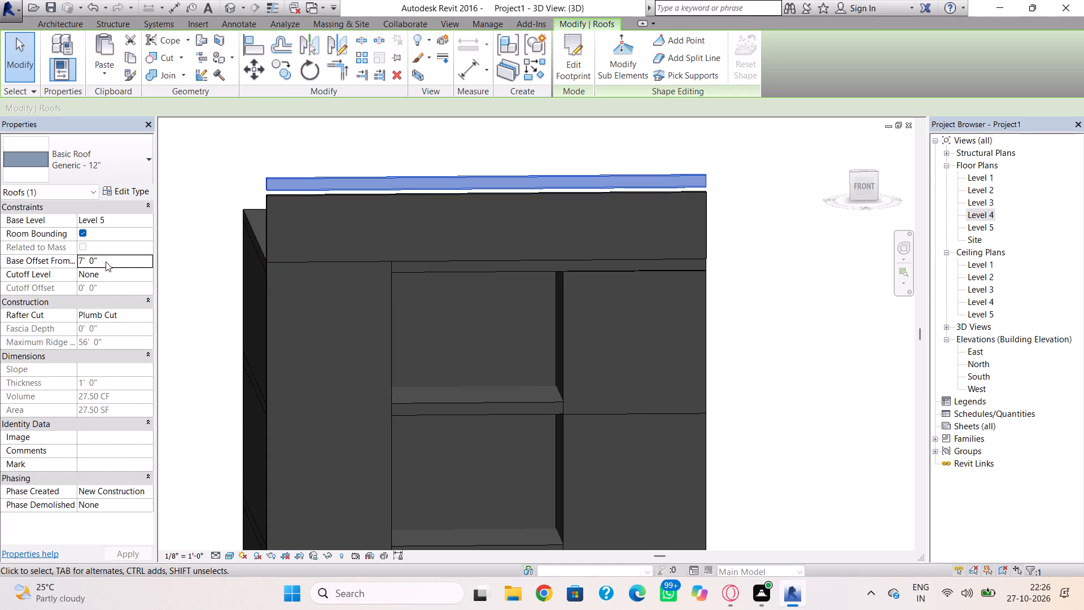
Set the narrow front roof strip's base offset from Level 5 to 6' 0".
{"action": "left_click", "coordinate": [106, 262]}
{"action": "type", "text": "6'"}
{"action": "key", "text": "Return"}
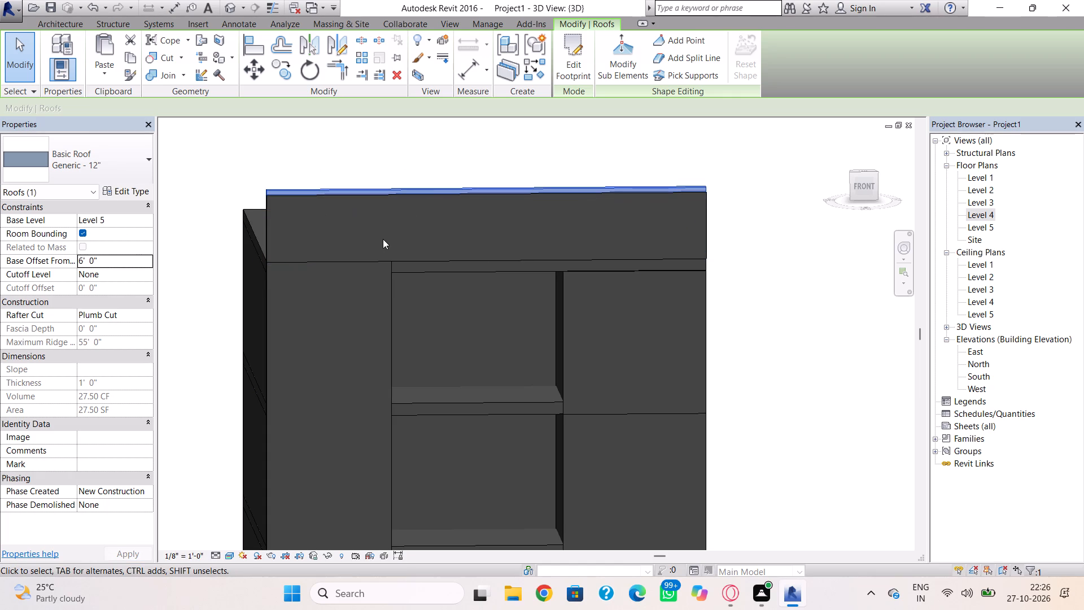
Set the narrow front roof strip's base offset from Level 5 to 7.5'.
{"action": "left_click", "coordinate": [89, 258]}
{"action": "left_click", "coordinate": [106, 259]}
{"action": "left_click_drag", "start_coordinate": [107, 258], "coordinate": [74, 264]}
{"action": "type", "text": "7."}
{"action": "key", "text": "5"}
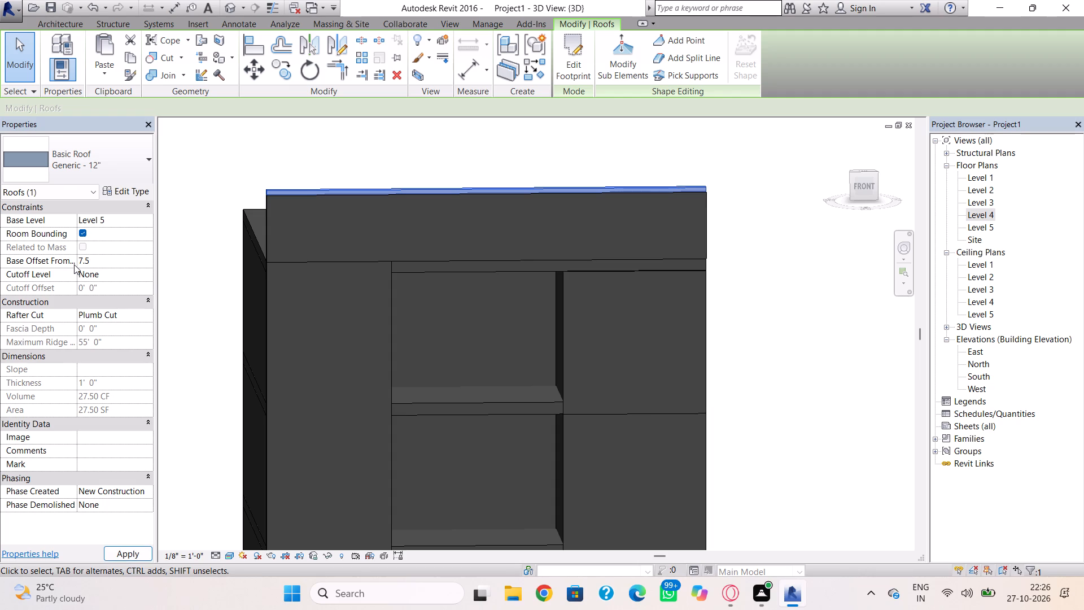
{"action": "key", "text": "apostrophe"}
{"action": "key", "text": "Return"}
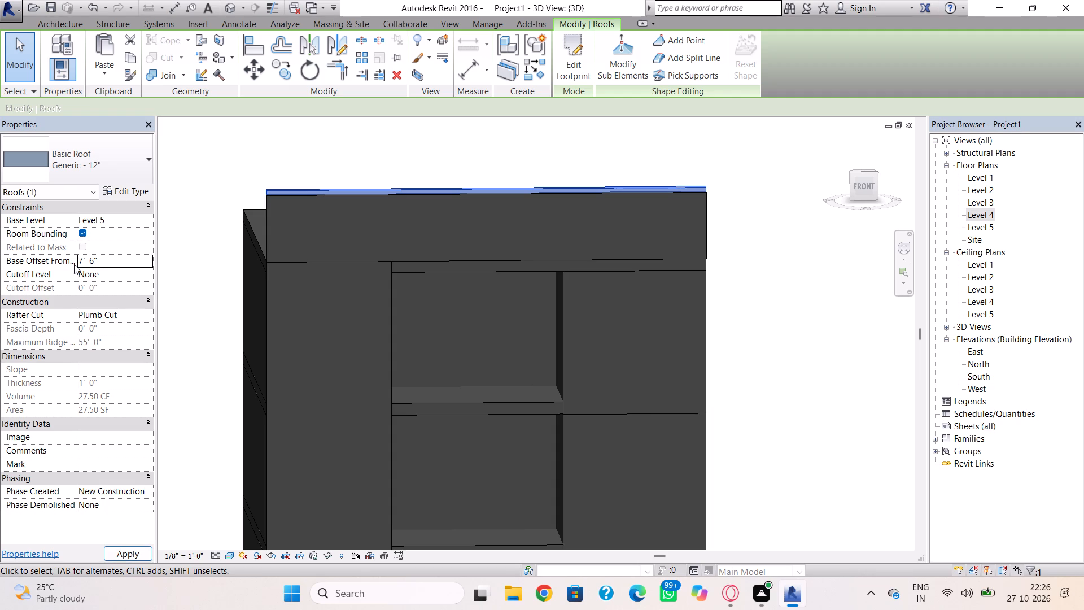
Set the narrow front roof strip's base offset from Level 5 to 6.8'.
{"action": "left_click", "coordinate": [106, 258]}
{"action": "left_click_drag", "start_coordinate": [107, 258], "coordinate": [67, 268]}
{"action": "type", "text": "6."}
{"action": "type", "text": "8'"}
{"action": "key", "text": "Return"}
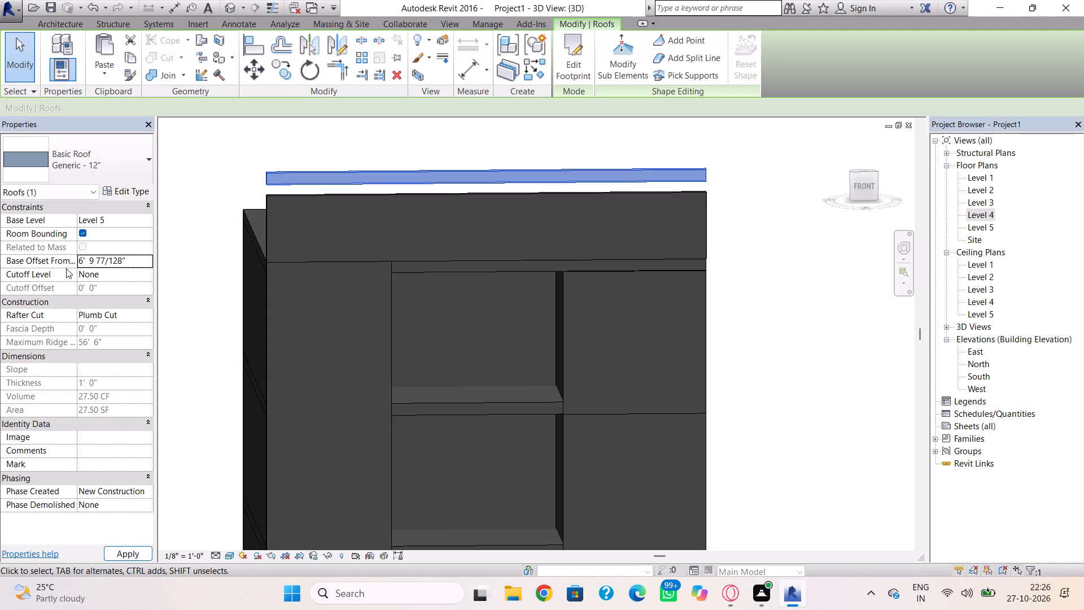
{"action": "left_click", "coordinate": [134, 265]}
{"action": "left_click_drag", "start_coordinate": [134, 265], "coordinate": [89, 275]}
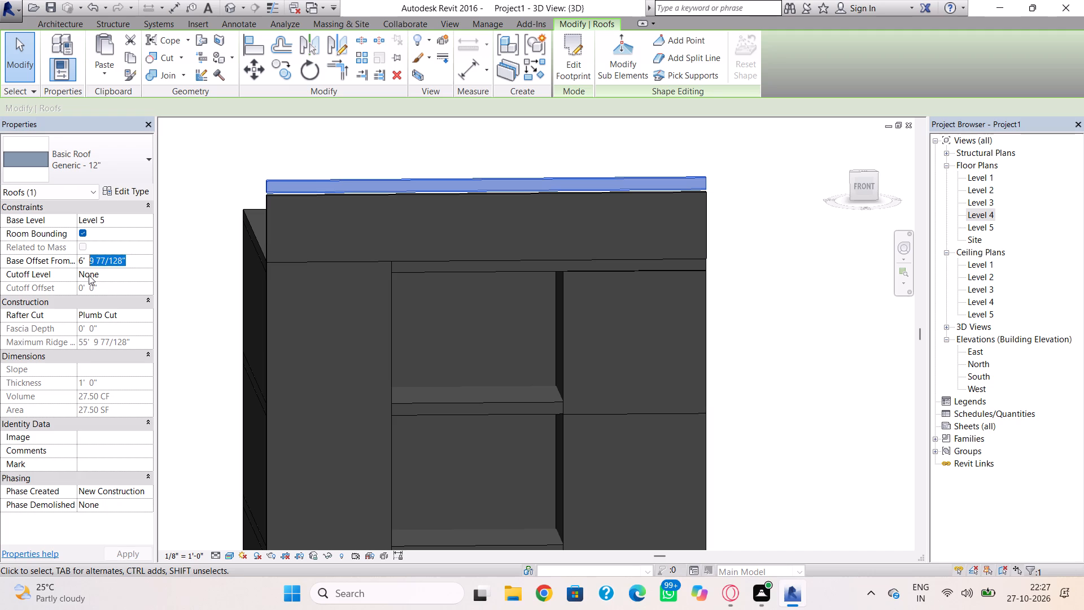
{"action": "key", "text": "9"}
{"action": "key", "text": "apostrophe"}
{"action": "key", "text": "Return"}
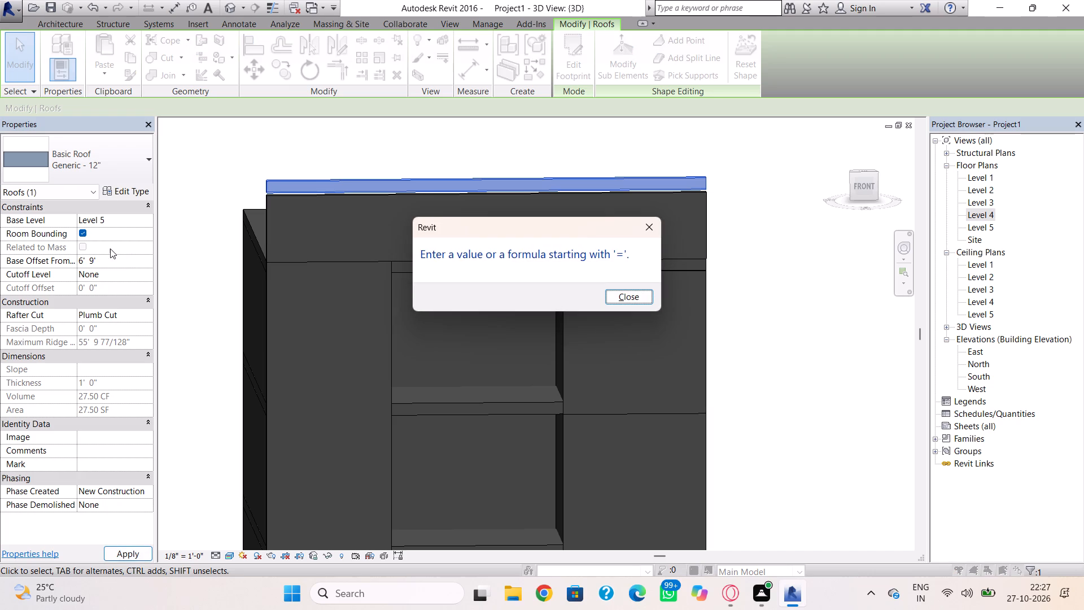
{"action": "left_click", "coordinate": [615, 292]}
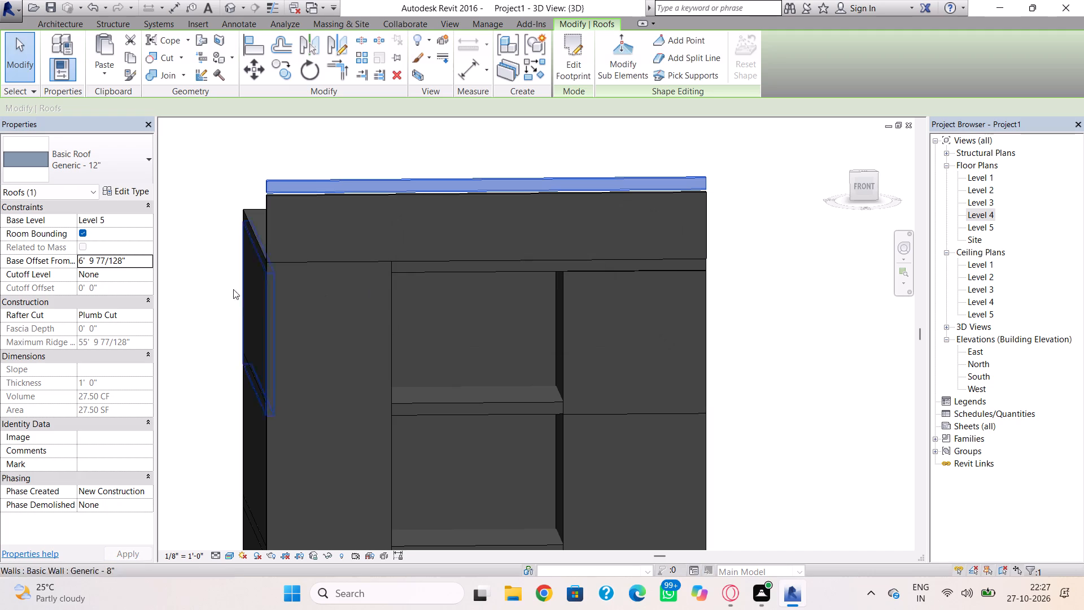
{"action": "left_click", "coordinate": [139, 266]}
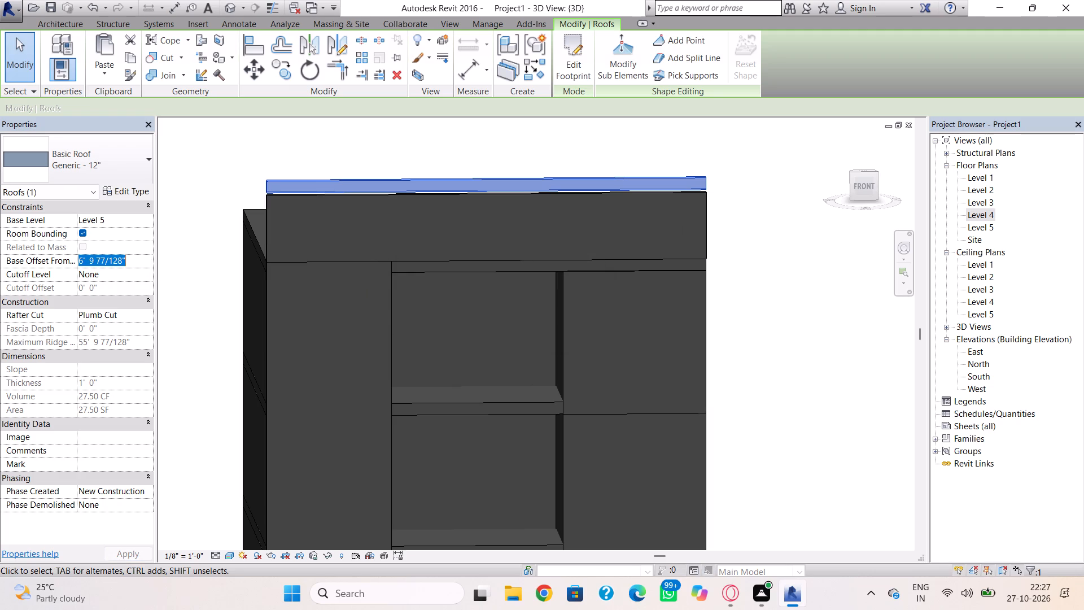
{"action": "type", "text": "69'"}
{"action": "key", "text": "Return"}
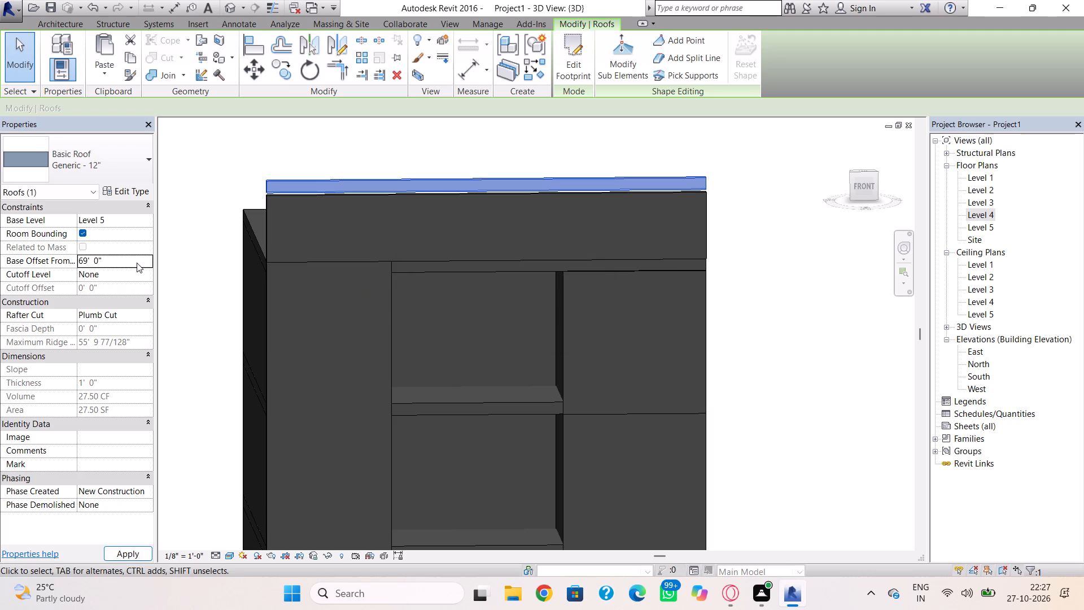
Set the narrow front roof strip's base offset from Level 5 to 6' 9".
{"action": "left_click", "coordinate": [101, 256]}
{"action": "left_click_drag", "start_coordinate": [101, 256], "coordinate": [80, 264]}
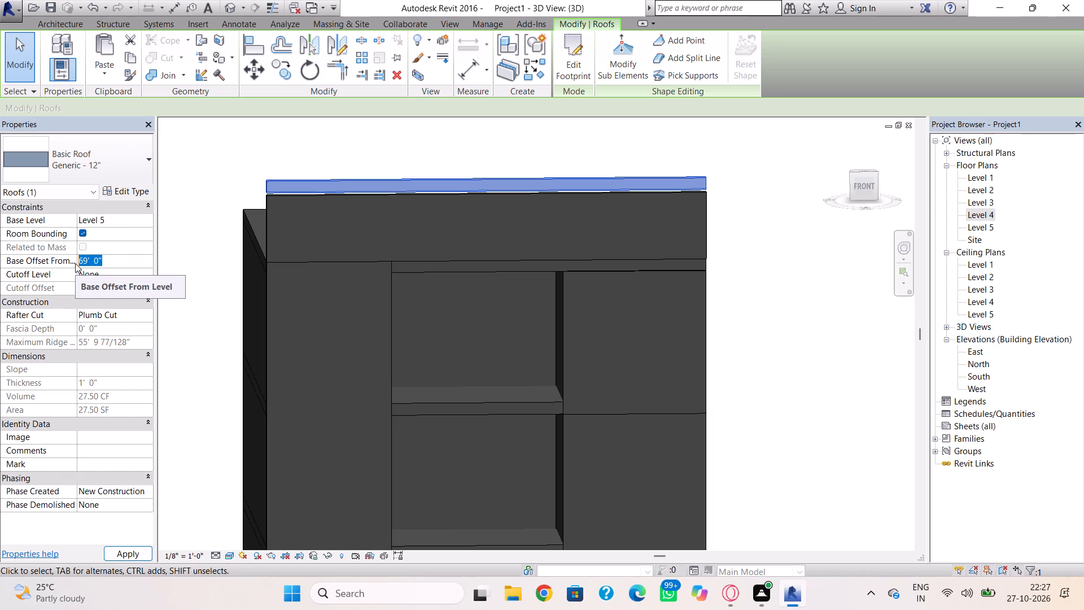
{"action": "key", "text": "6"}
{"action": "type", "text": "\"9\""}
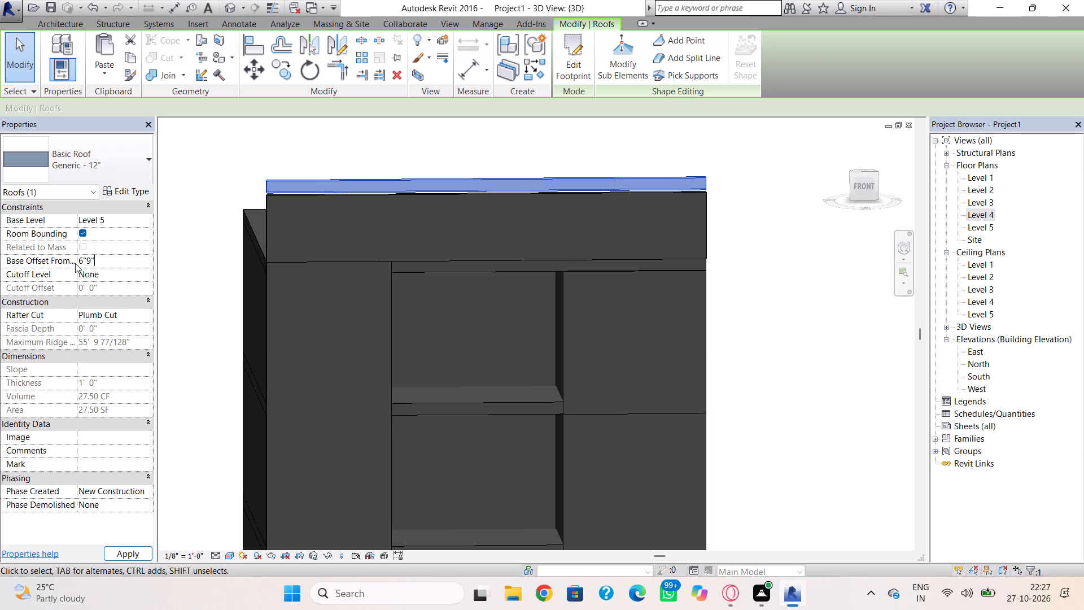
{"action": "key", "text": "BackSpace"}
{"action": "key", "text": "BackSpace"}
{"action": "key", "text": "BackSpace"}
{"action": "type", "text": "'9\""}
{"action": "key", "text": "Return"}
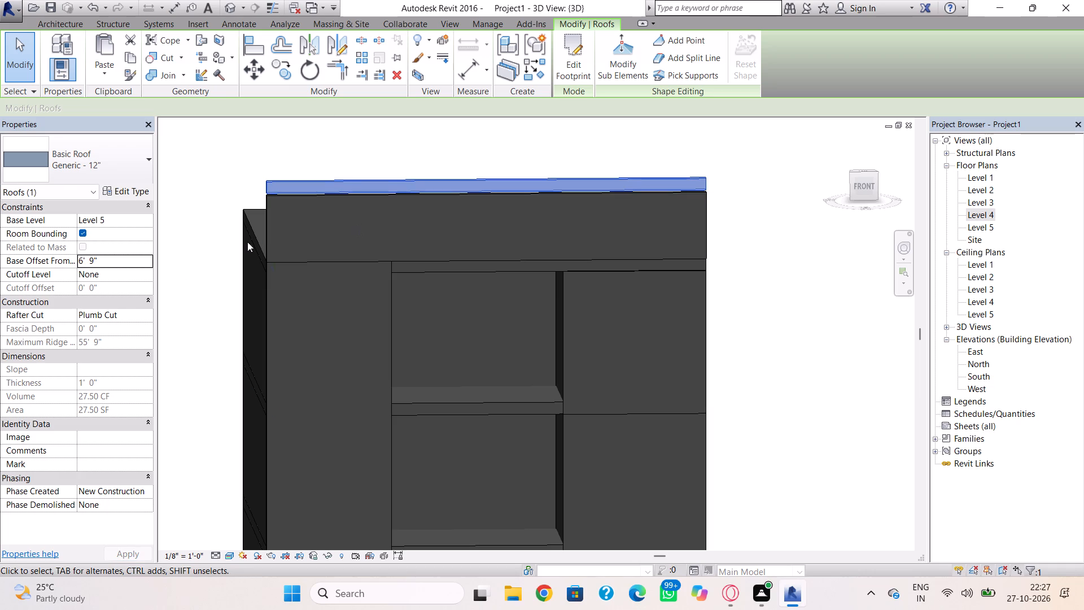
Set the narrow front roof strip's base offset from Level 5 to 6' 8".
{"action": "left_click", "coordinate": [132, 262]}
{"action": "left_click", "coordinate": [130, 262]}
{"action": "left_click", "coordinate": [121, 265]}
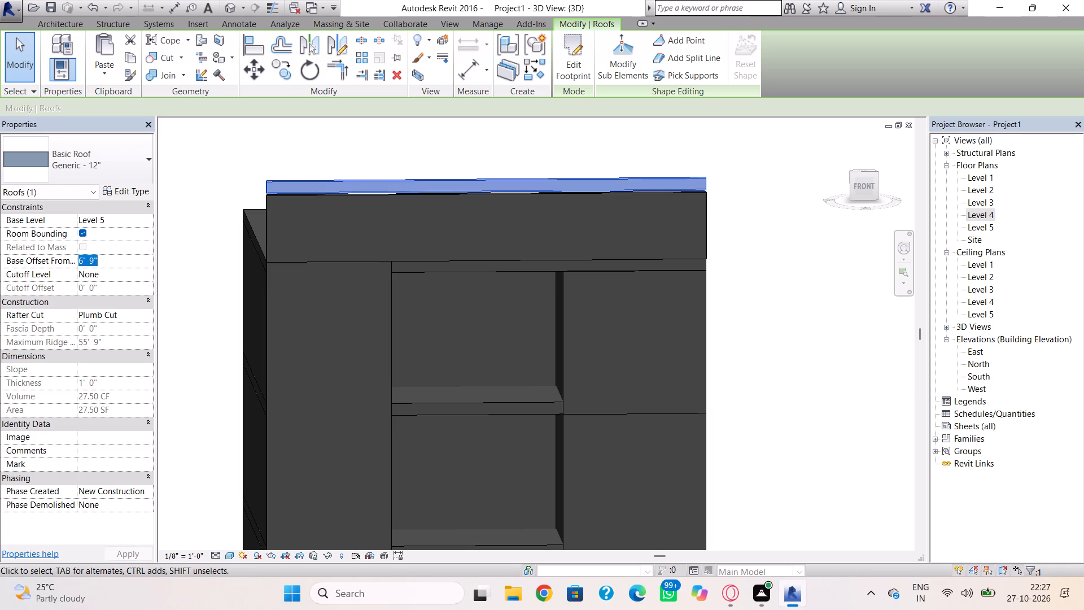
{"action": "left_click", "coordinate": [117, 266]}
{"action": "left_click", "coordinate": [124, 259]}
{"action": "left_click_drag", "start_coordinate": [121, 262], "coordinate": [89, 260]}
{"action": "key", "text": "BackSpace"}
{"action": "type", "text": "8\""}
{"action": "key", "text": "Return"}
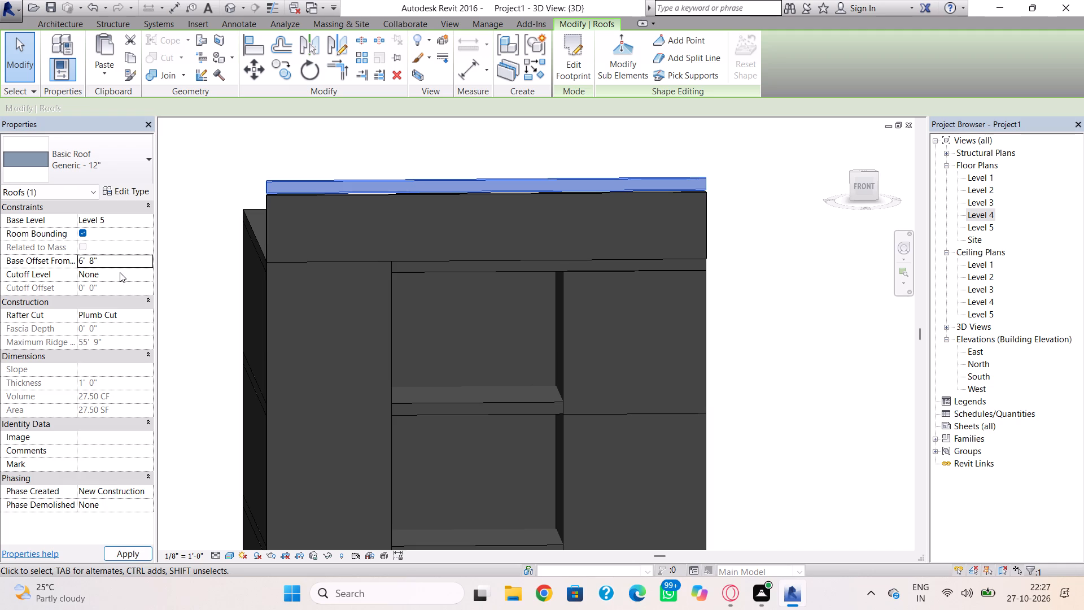
Set the narrow front roof strip's base offset from Level 5 to 6' 7" and check its fit on the parapet wall.
{"action": "left_click", "coordinate": [124, 264]}
{"action": "left_click", "coordinate": [124, 264]}
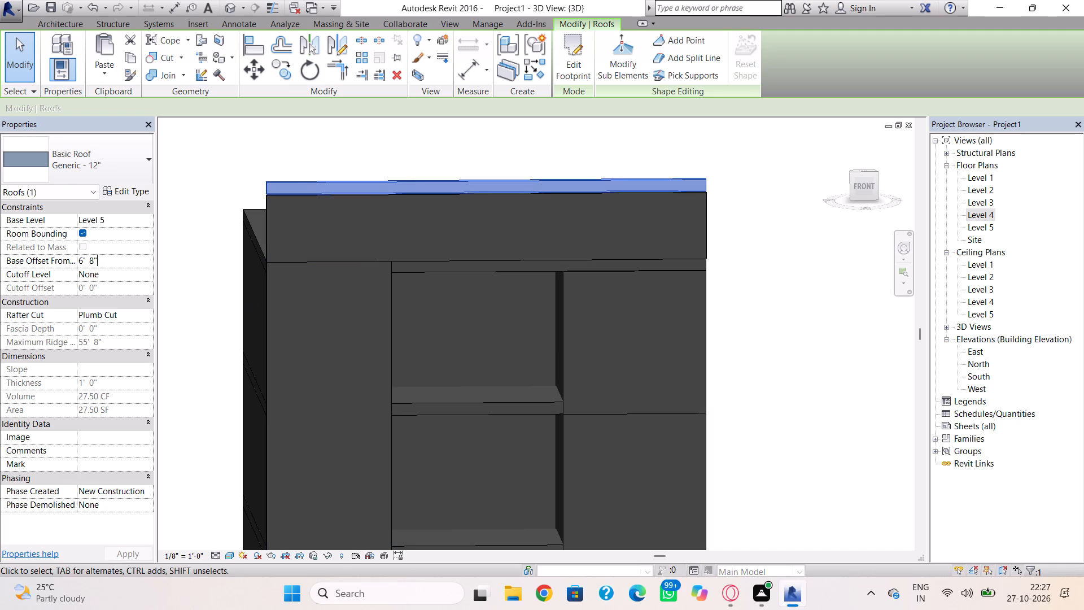
{"action": "key", "text": "BackSpace"}
{"action": "key", "text": "BackSpace"}
{"action": "key", "text": "BackSpace"}
{"action": "type", "text": "7\""}
{"action": "key", "text": "Return"}
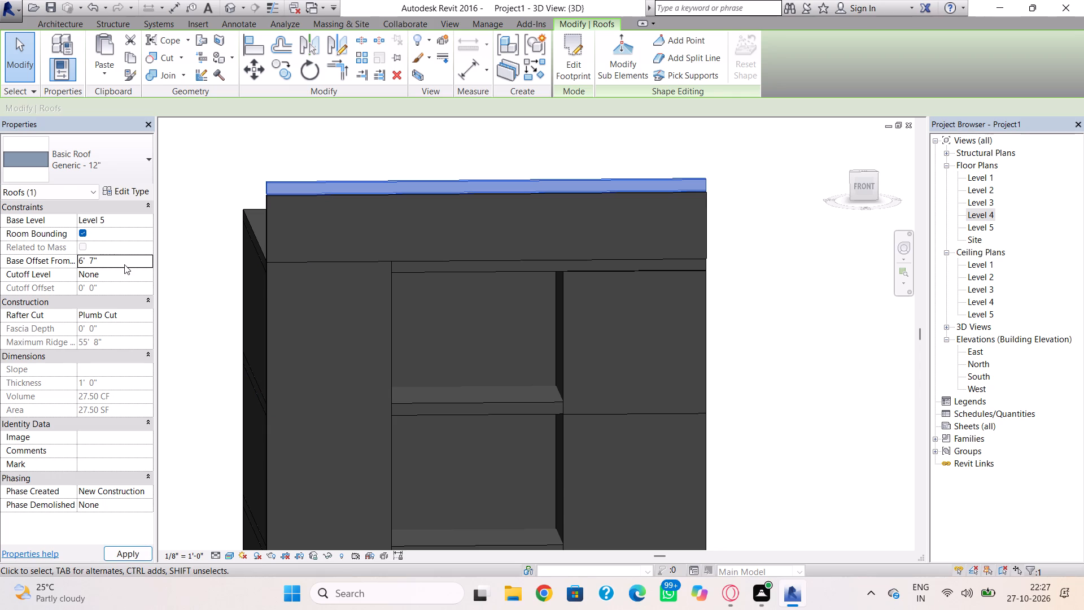
{"action": "scroll", "coordinate": [241, 238], "scroll_direction": "down", "scroll_amount": 1}
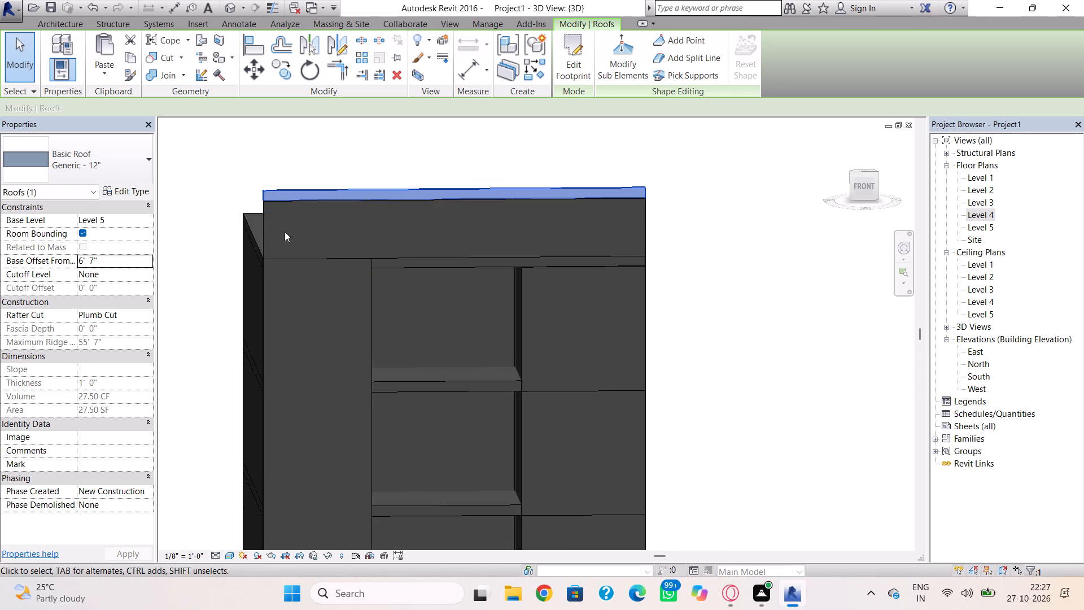
{"action": "right_click_drag", "start_coordinate": [271, 239], "coordinate": [598, 226], "text": "shift"}
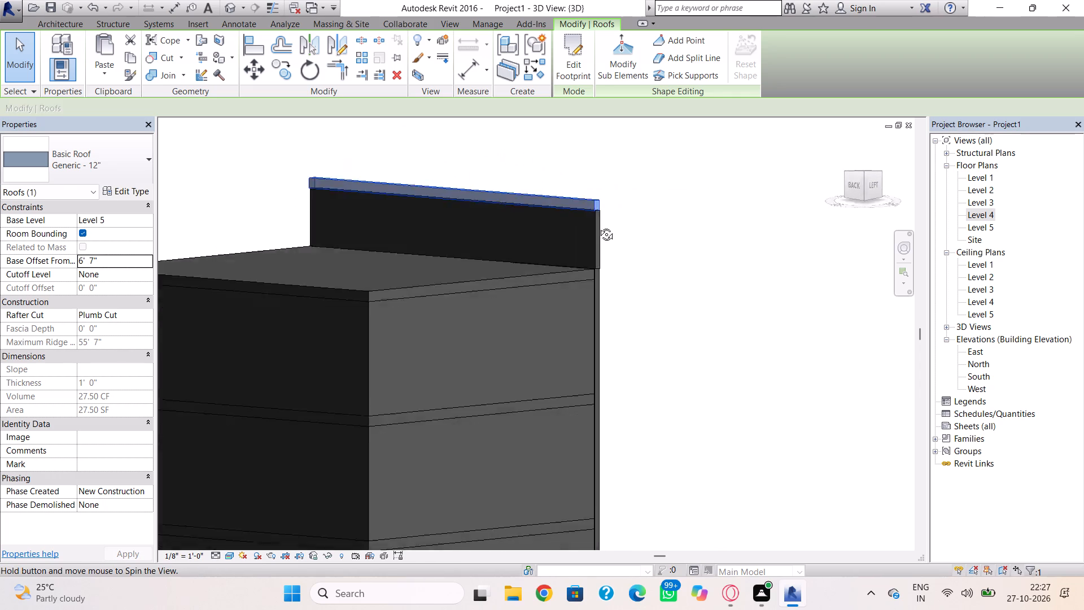
{"action": "right_click_drag", "start_coordinate": [598, 226], "coordinate": [263, 236], "text": "shift"}
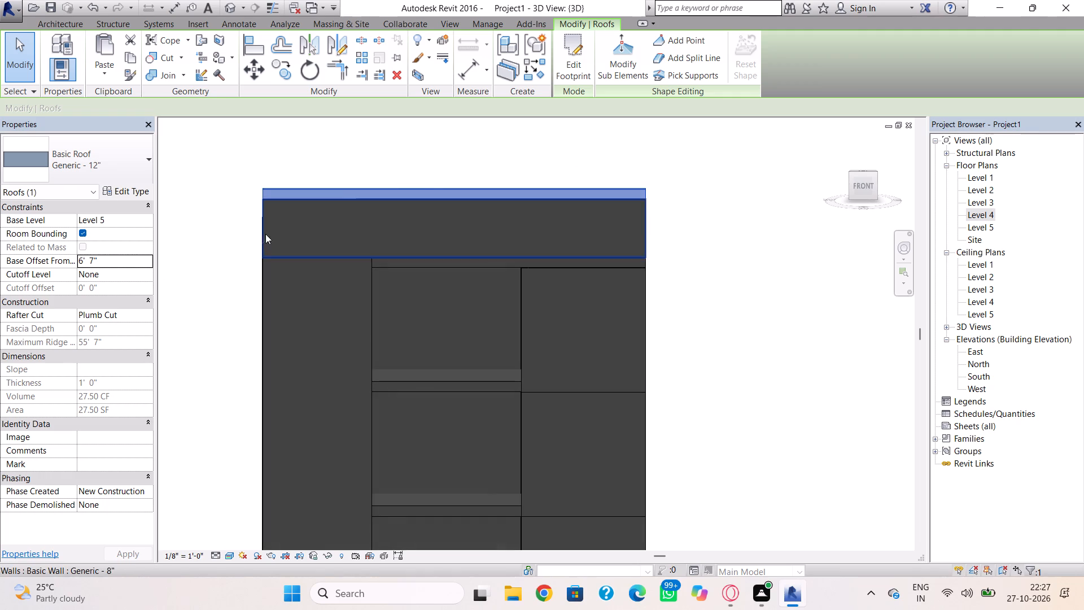
{"action": "key", "text": "Escape"}
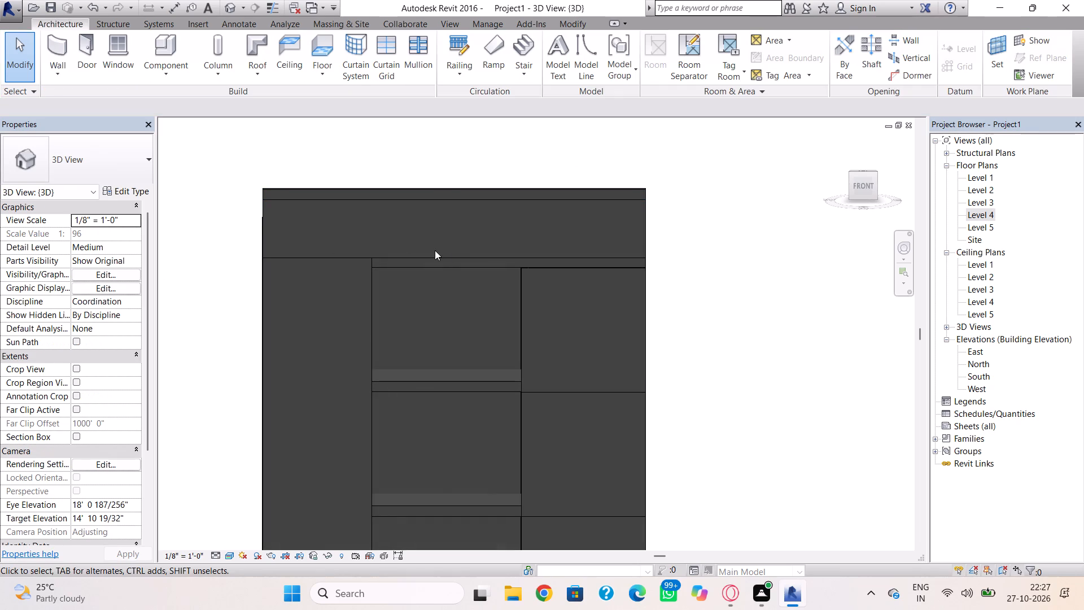
Edit the Level 5 parapet wall's profile and sketch a full-height rectangle about 6' wide, about 2' 5" from its left end.
{"action": "double_click", "coordinate": [268, 219]}
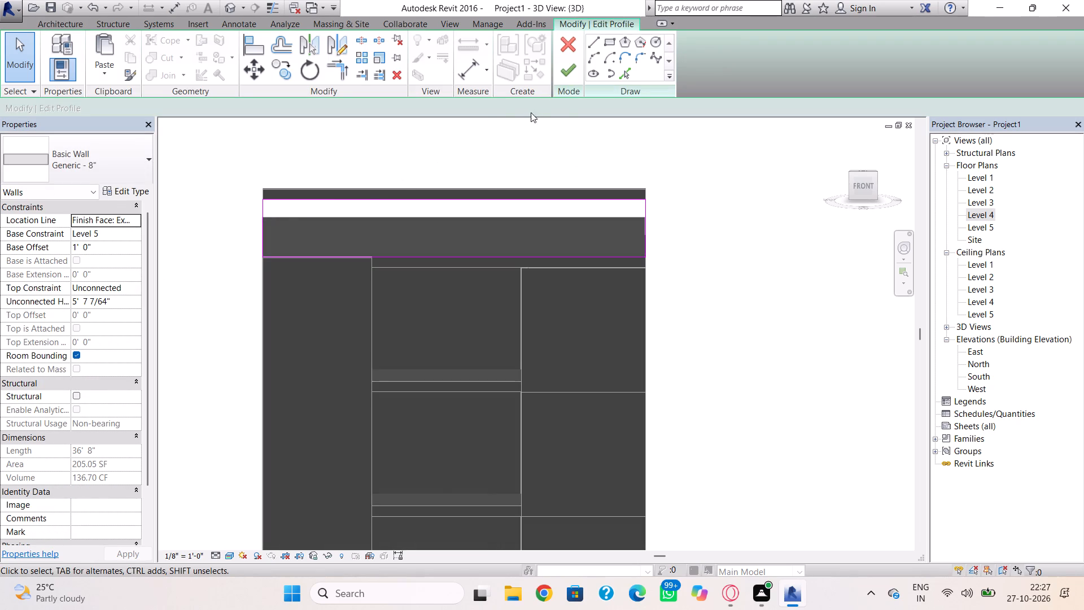
{"action": "left_click", "coordinate": [606, 40]}
{"action": "scroll", "coordinate": [331, 226], "scroll_direction": "up", "scroll_amount": 4}
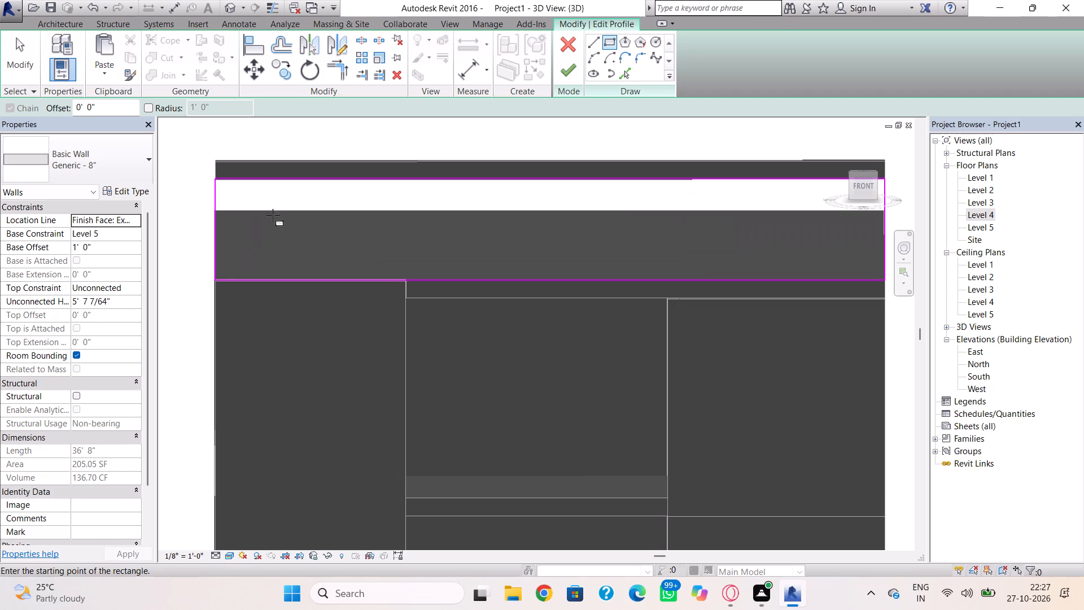
{"action": "left_click", "coordinate": [260, 182]}
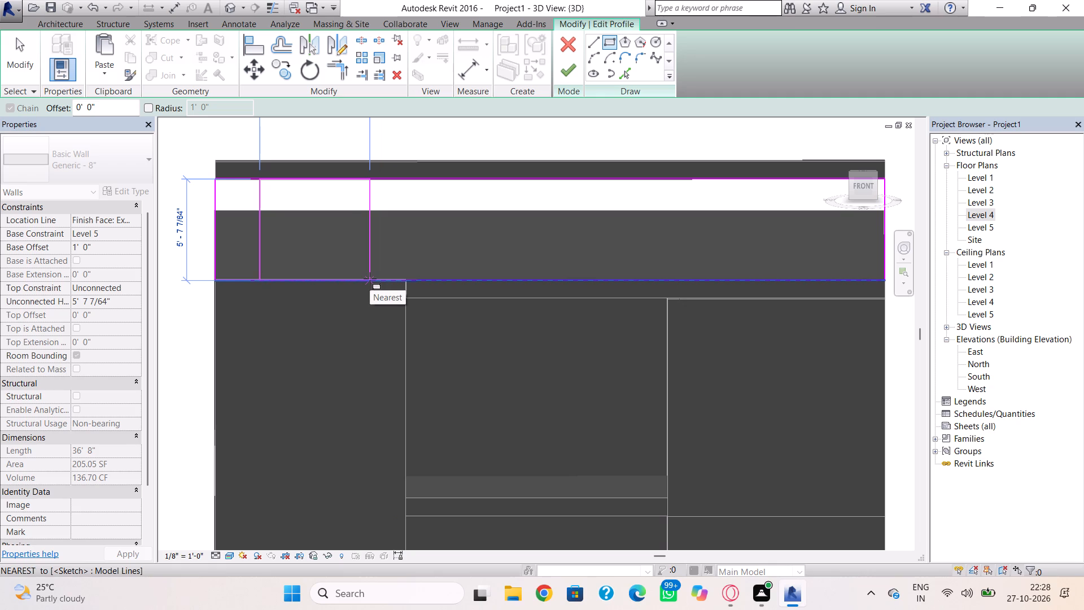
{"action": "left_click", "coordinate": [370, 278]}
{"action": "key", "text": "Escape"}
{"action": "key", "text": "Escape"}
Delete the new rectangle's bottom edge and the parapet profile's full-length bottom line.
{"action": "left_click", "coordinate": [330, 280]}
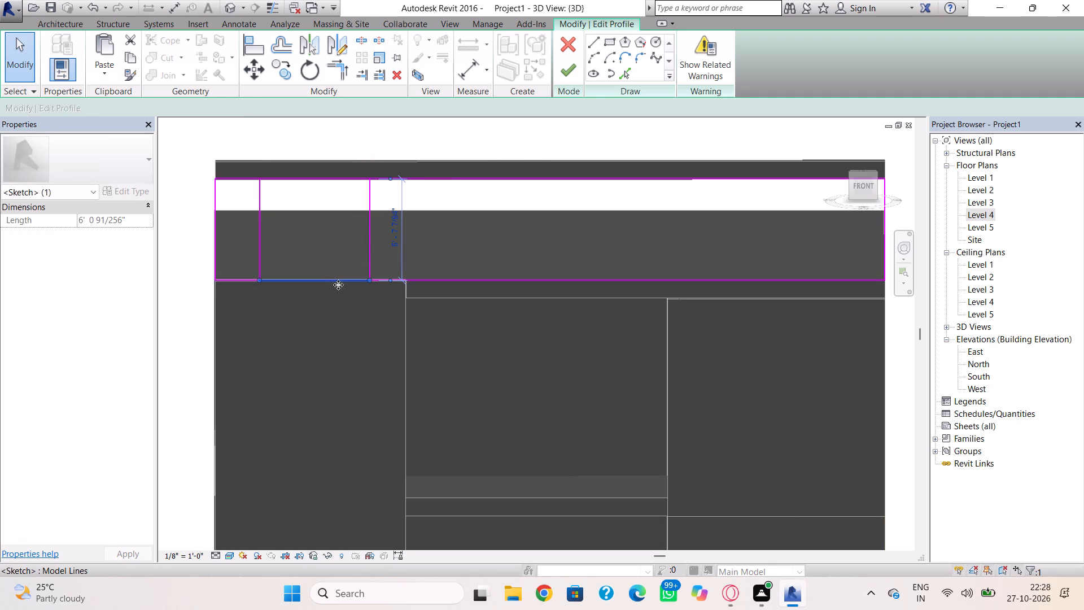
{"action": "key", "text": "Delete"}
{"action": "left_click", "coordinate": [337, 276]}
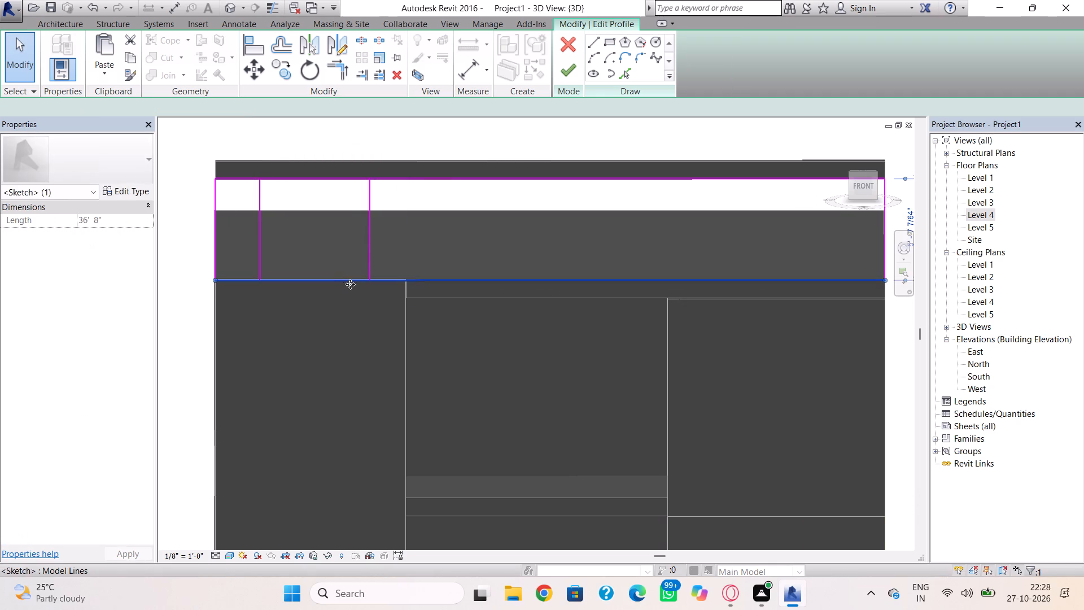
{"action": "key", "text": "Delete"}
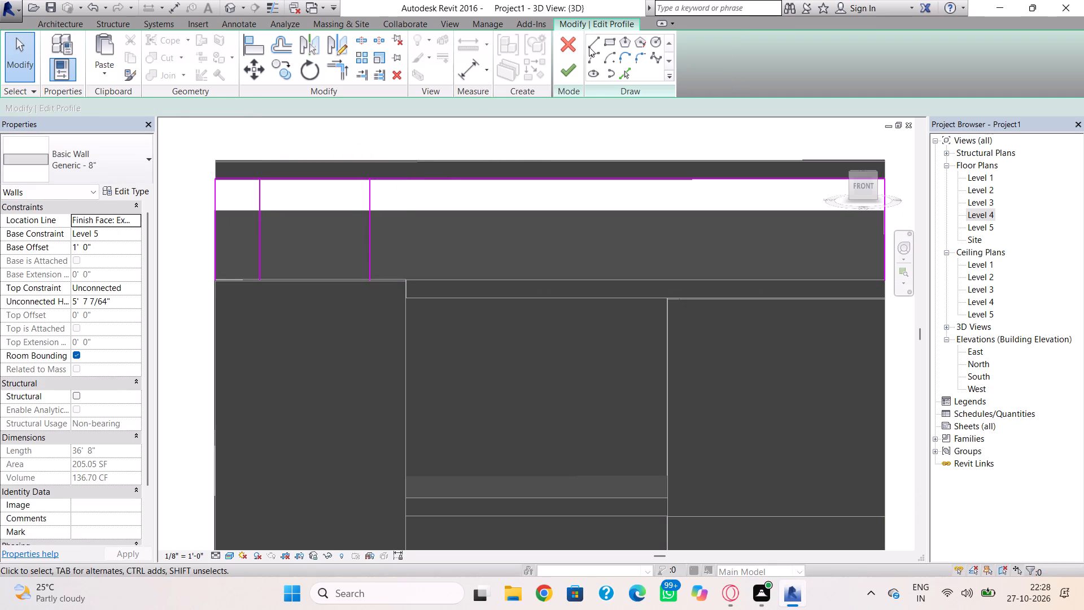
Redraw the parapet profile's bottom edge as two lines, from each wall end to the nearer side of the rectangle.
{"action": "left_click", "coordinate": [589, 47]}
{"action": "scroll", "coordinate": [238, 296], "scroll_direction": "up", "scroll_amount": 3}
{"action": "left_click", "coordinate": [270, 274]}
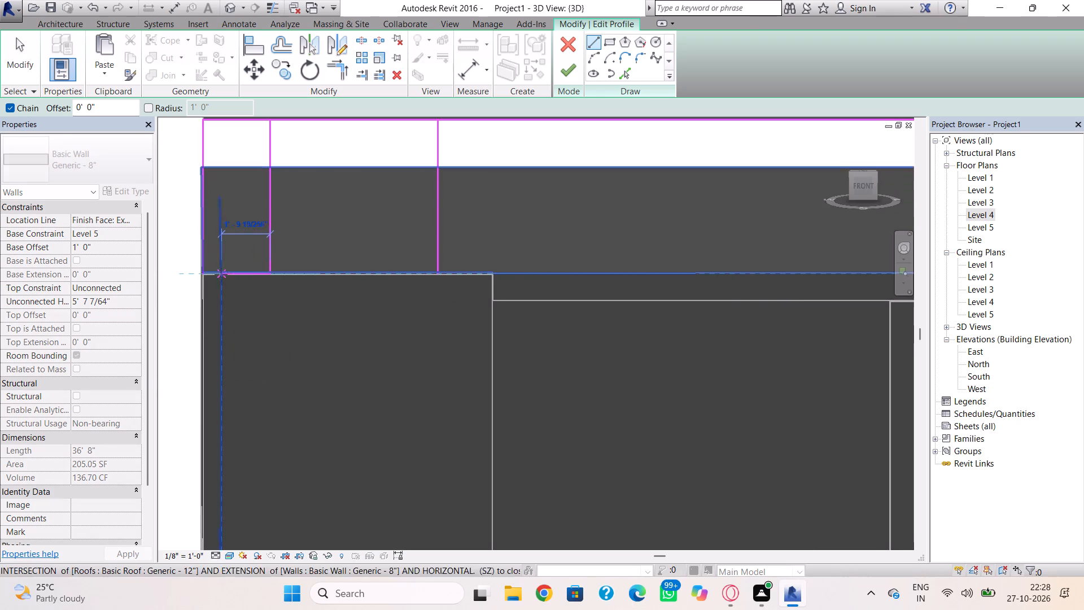
{"action": "left_click", "coordinate": [206, 274]}
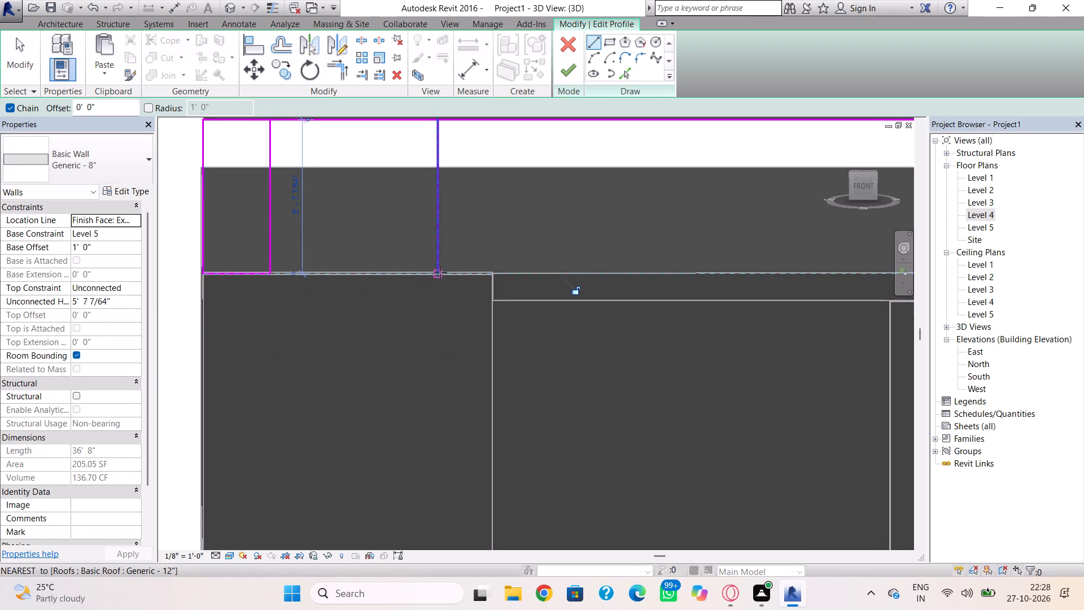
{"action": "left_click", "coordinate": [434, 273]}
{"action": "scroll", "coordinate": [597, 272], "scroll_direction": "down", "scroll_amount": 2}
{"action": "middle_click_drag", "start_coordinate": [589, 278], "coordinate": [227, 304]}
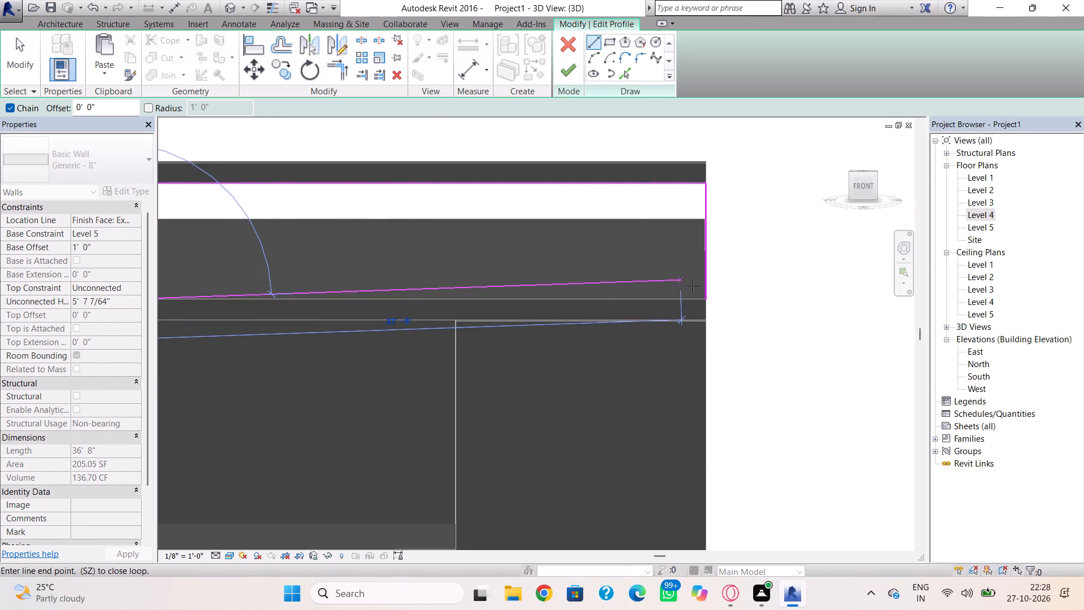
{"action": "left_click", "coordinate": [703, 298]}
{"action": "scroll", "coordinate": [602, 295], "scroll_direction": "down", "scroll_amount": 3}
{"action": "middle_click_drag", "start_coordinate": [600, 297], "coordinate": [711, 299]}
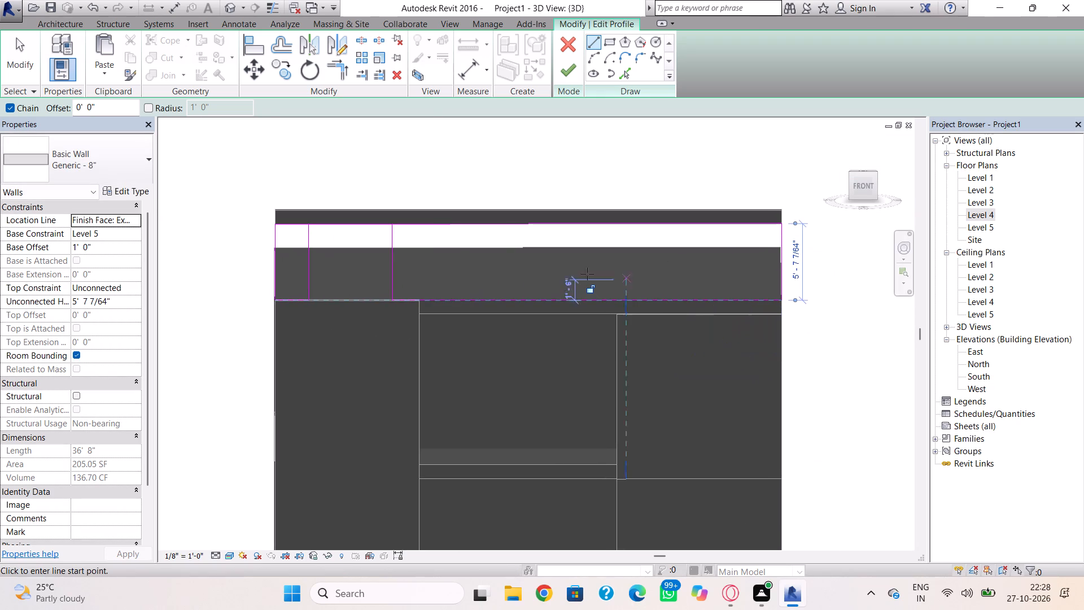
{"action": "key", "text": "Escape"}
{"action": "key", "text": "Escape"}
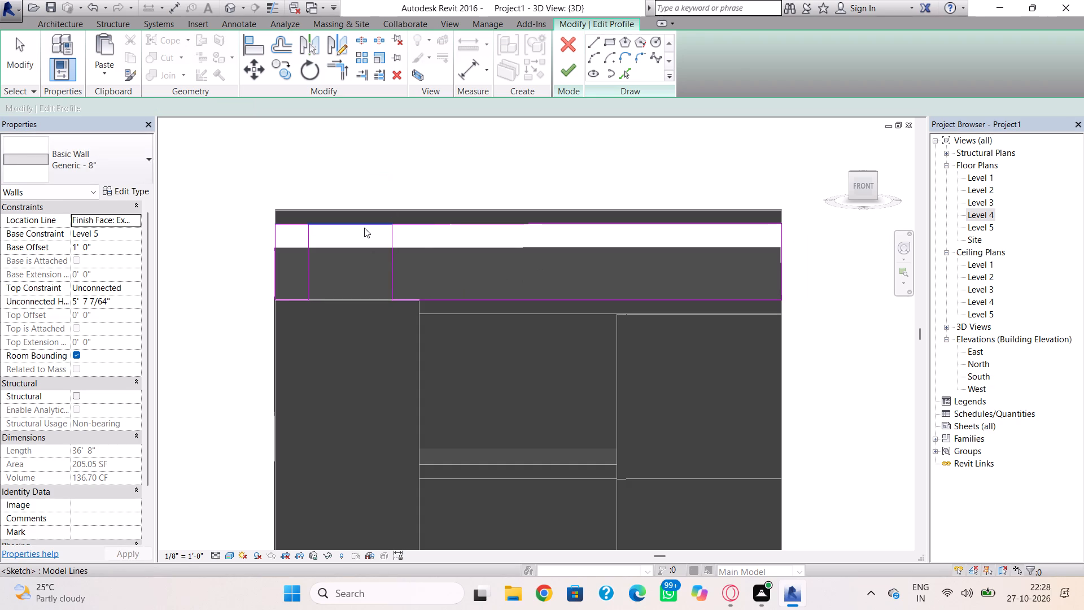
Delete the rectangle's top edge and the parapet profile's full-length top line.
{"action": "left_click", "coordinate": [364, 228]}
{"action": "key", "text": "Delete"}
{"action": "left_click", "coordinate": [357, 222]}
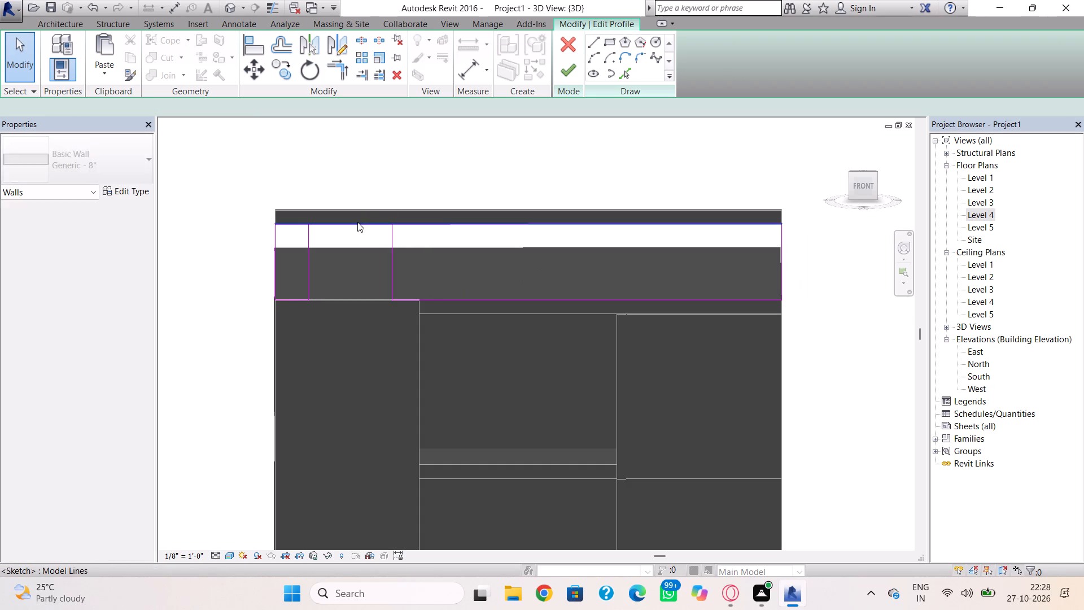
{"action": "key", "text": "Delete"}
Redraw the profile's top edge as two lines either side of the gap and finish the parapet wall's edited profile.
{"action": "left_click", "coordinate": [593, 42]}
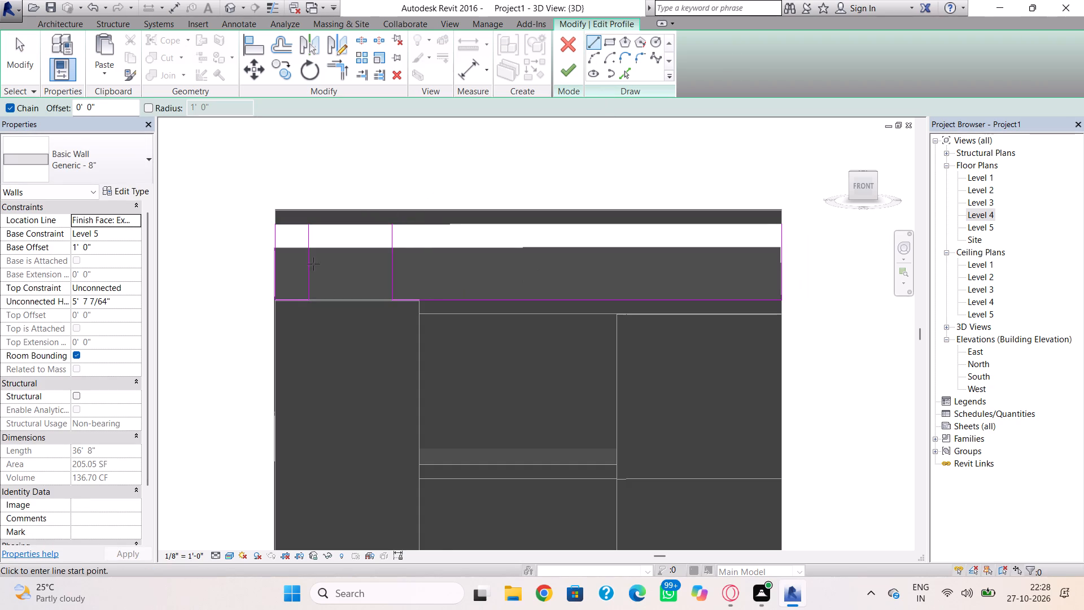
{"action": "scroll", "coordinate": [267, 247], "scroll_direction": "up", "scroll_amount": 3}
{"action": "left_click", "coordinate": [281, 215]}
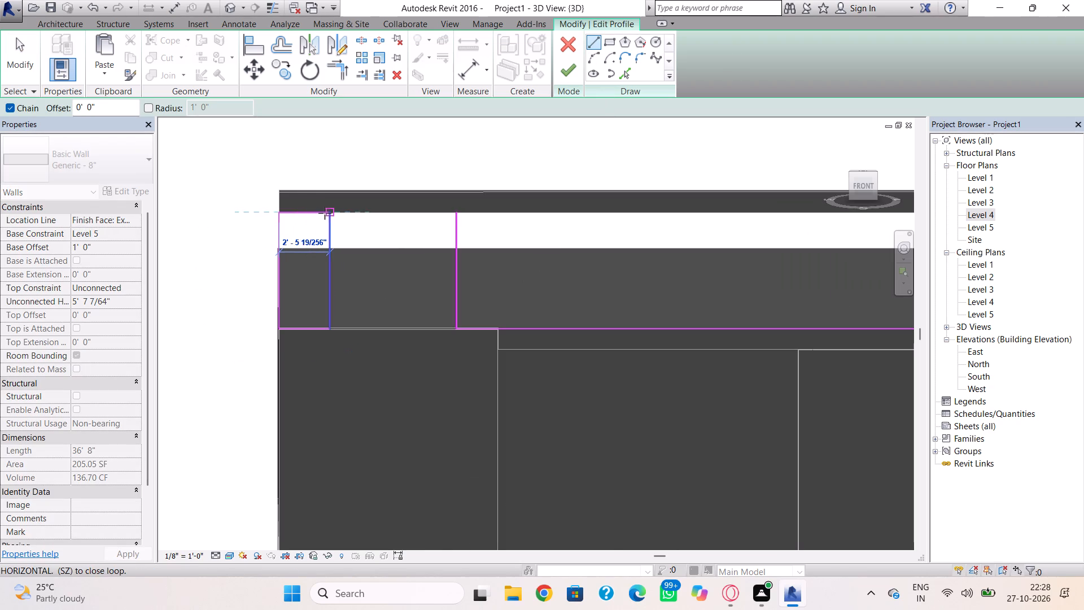
{"action": "left_click", "coordinate": [327, 212]}
{"action": "left_click", "coordinate": [458, 215]}
{"action": "scroll", "coordinate": [587, 221], "scroll_direction": "down", "scroll_amount": 2}
{"action": "middle_click_drag", "start_coordinate": [585, 226], "coordinate": [273, 310]}
{"action": "left_click", "coordinate": [622, 299]}
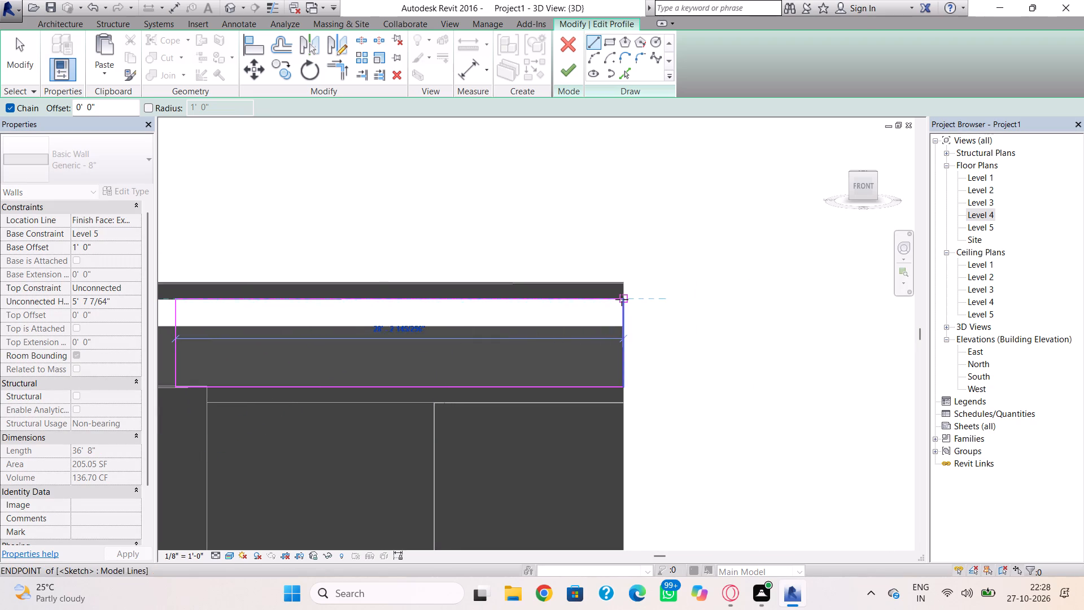
{"action": "scroll", "coordinate": [266, 370], "scroll_direction": "down", "scroll_amount": 1}
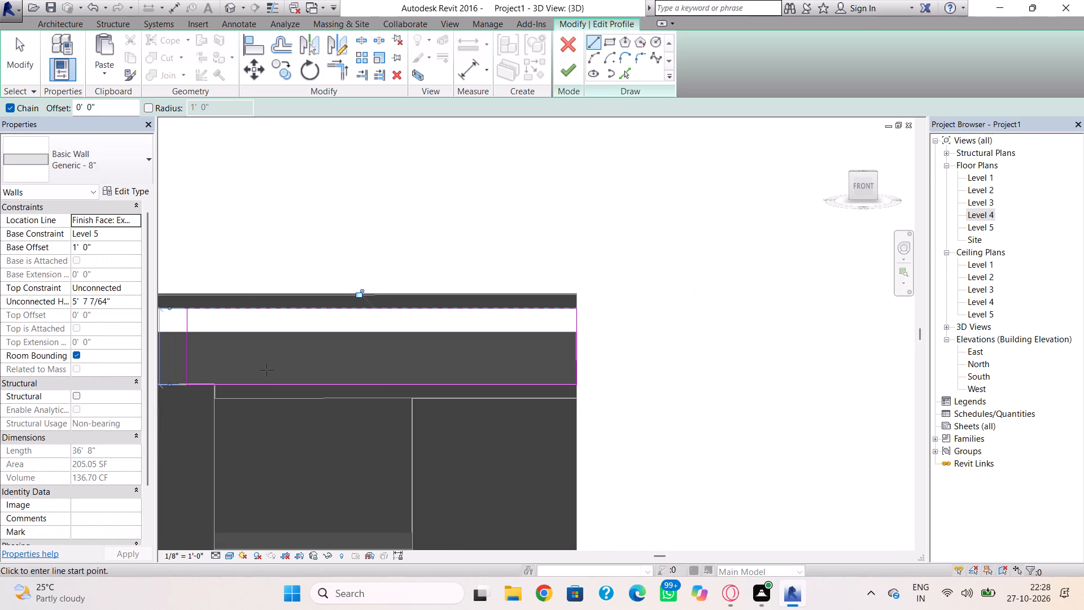
{"action": "key", "text": "Escape"}
{"action": "scroll", "coordinate": [266, 370], "scroll_direction": "down", "scroll_amount": 3}
{"action": "middle_click_drag", "start_coordinate": [266, 370], "coordinate": [364, 369]}
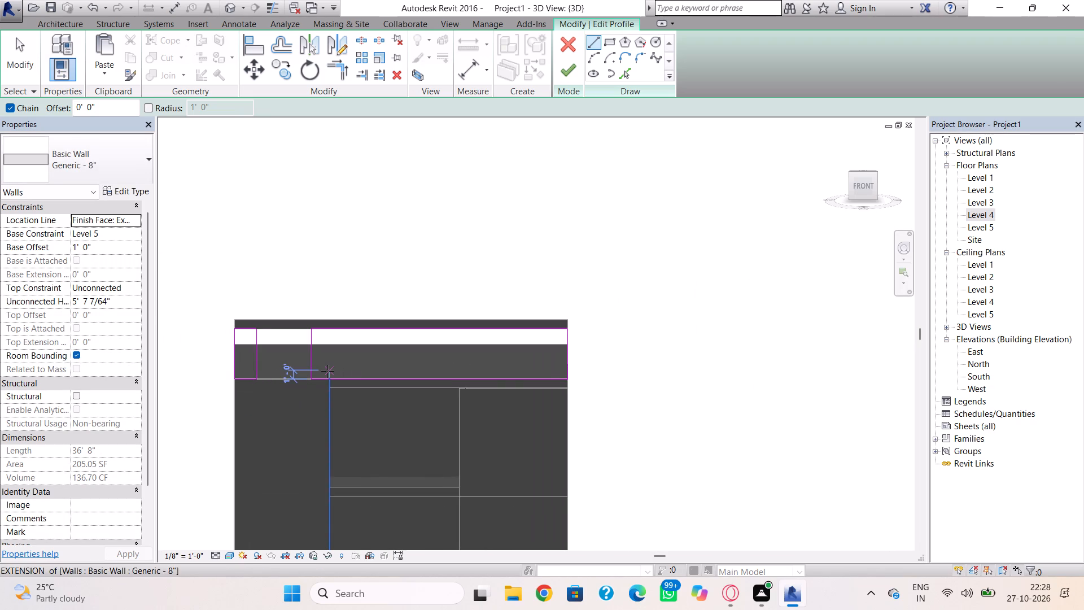
{"action": "right_click_drag", "start_coordinate": [327, 371], "coordinate": [327, 360], "text": "shift"}
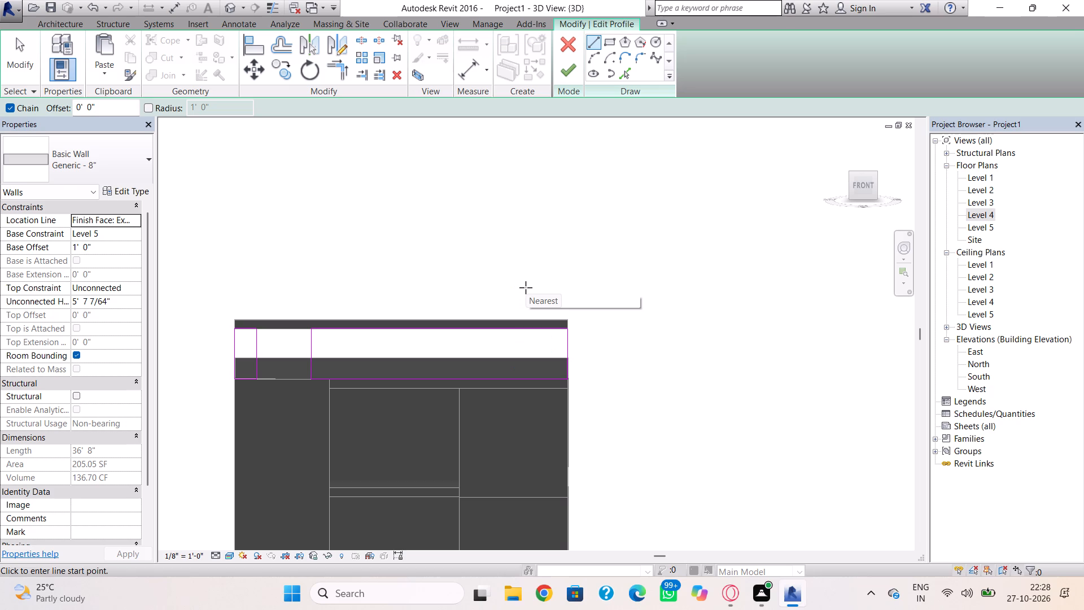
{"action": "left_click", "coordinate": [567, 70]}
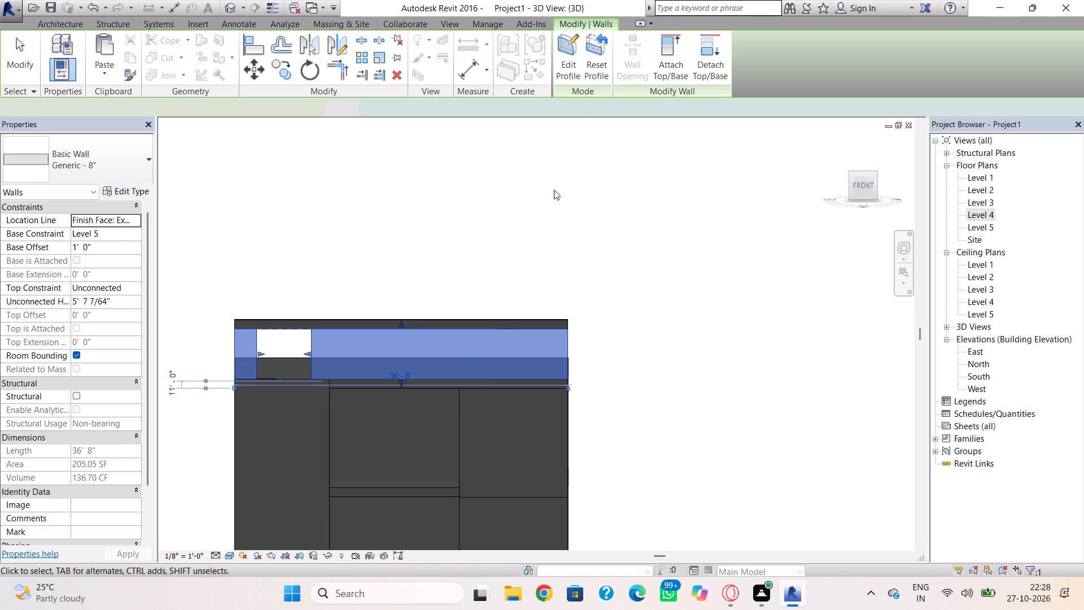
{"action": "key", "text": "Escape"}
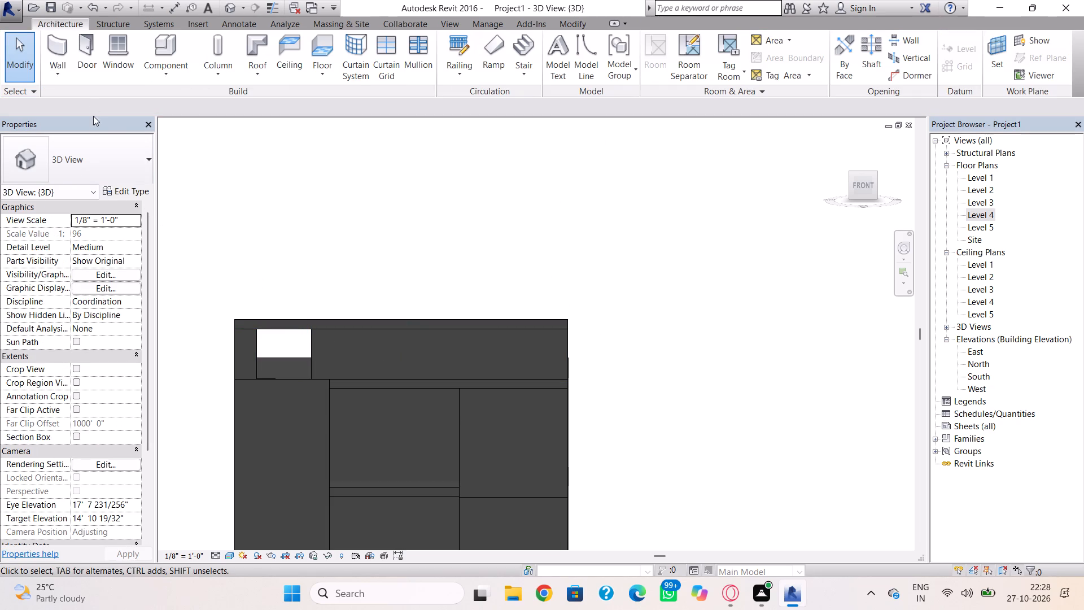
Place a vertical wall reveal on the parapet beyond the opening, in line with the front-corner wall's edge below.
{"action": "left_click", "coordinate": [64, 67]}
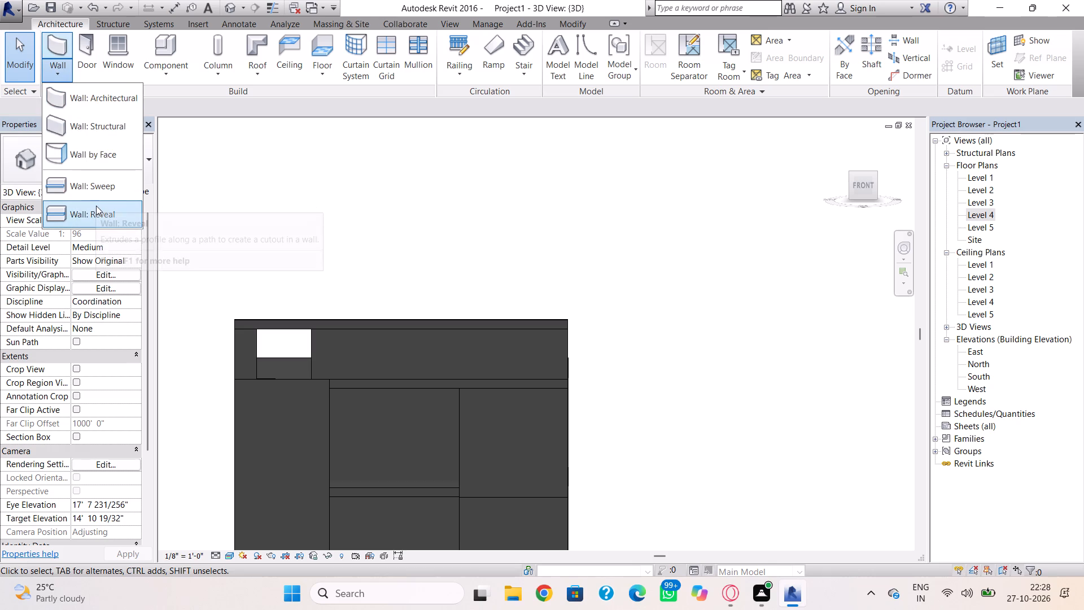
{"action": "left_click", "coordinate": [95, 210]}
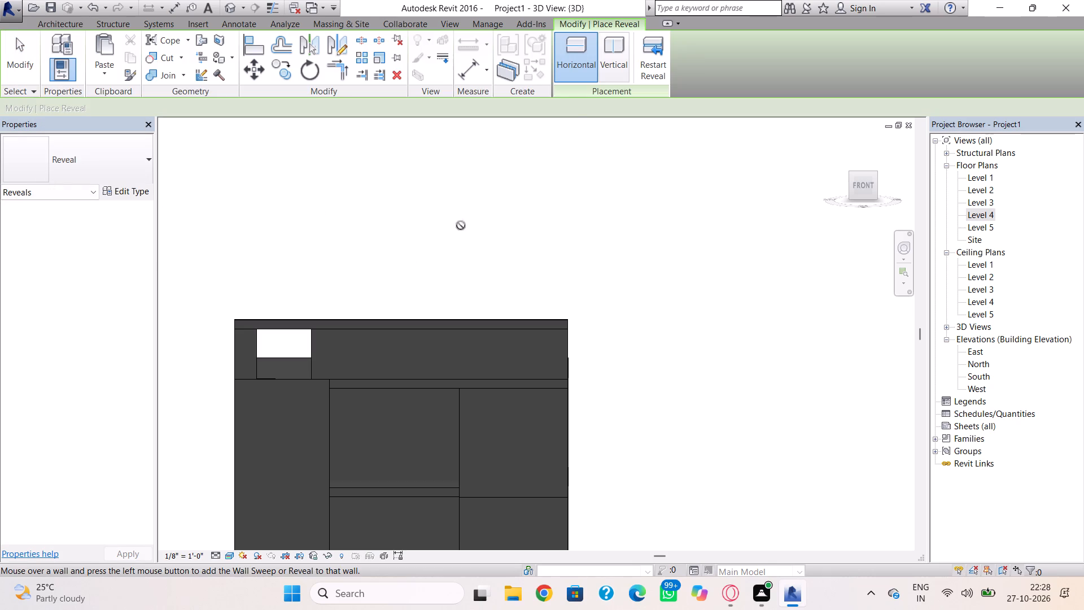
{"action": "left_click", "coordinate": [615, 76]}
{"action": "scroll", "coordinate": [331, 356], "scroll_direction": "up", "scroll_amount": 7}
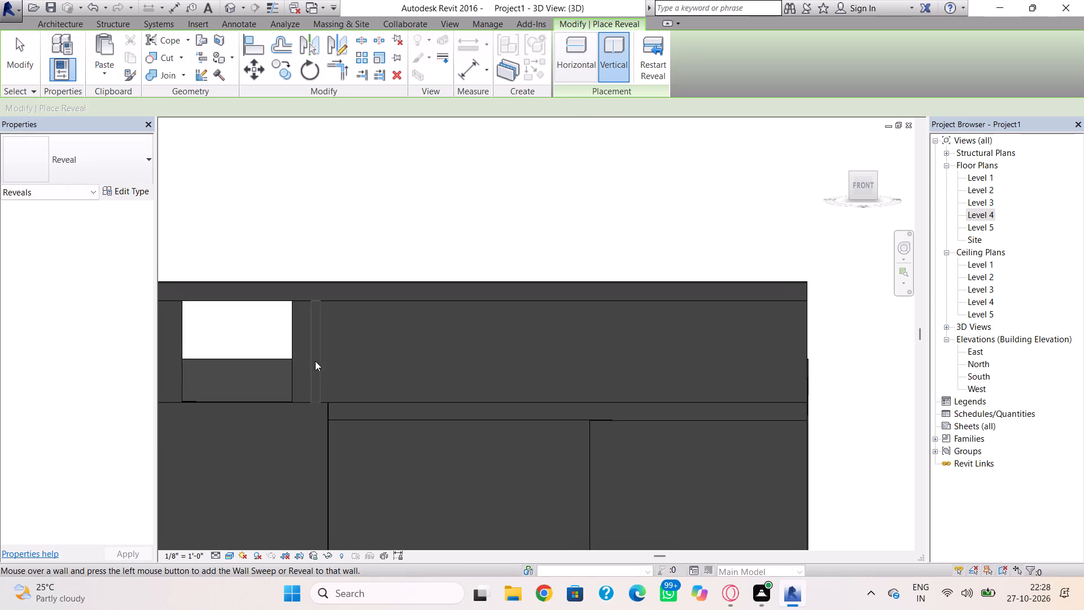
{"action": "scroll", "coordinate": [315, 361], "scroll_direction": "up", "scroll_amount": 2}
{"action": "middle_click_drag", "start_coordinate": [311, 357], "coordinate": [346, 357]}
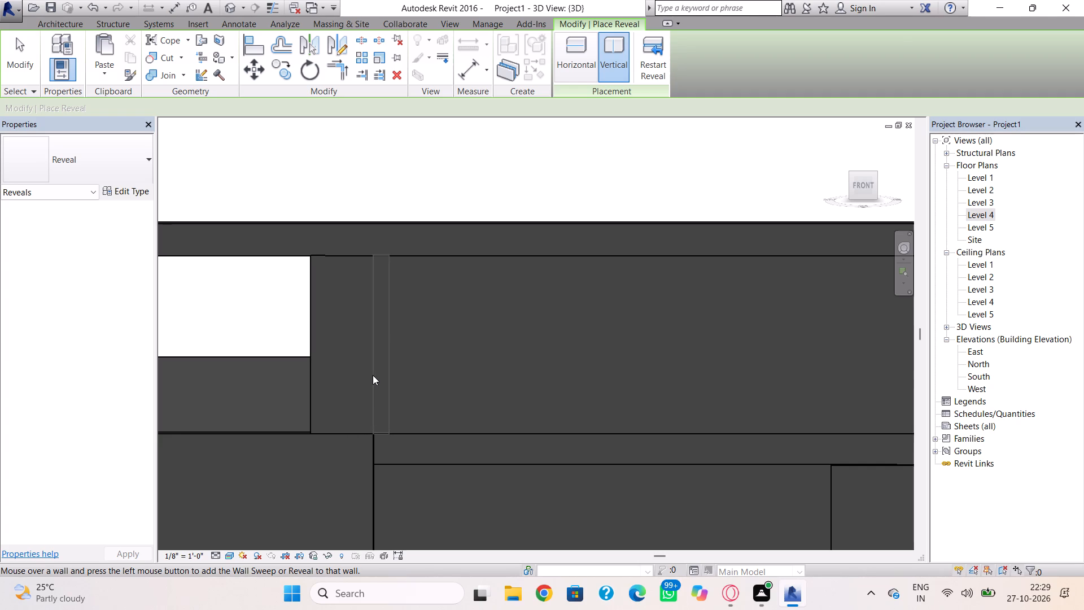
{"action": "double_click", "coordinate": [373, 375]}
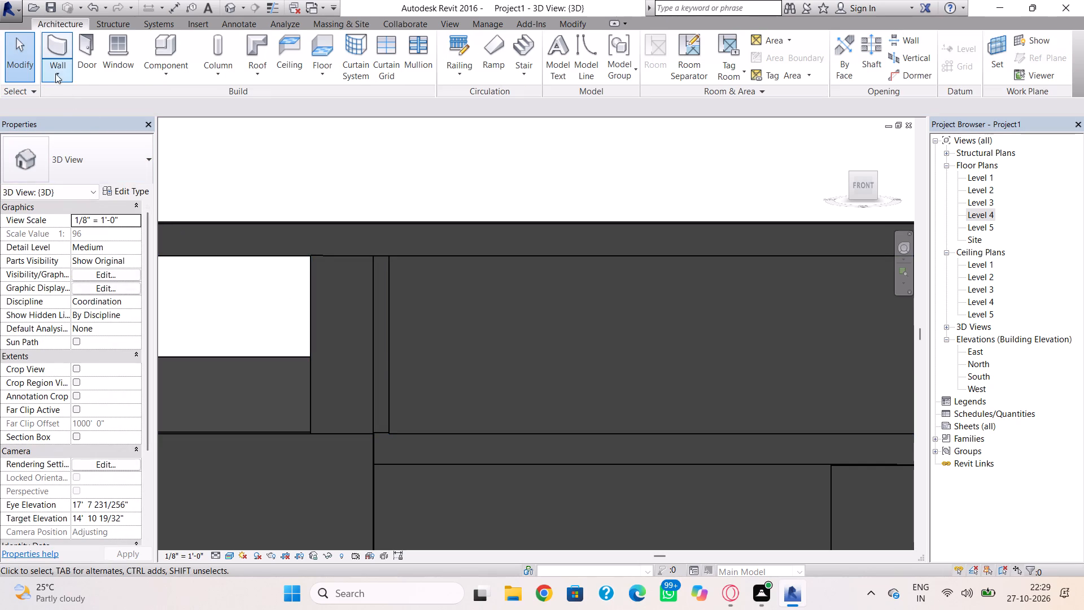
Place a second and third vertical wall reveal on the parapet, each a small gap beyond the previous one.
{"action": "left_click", "coordinate": [55, 73]}
{"action": "left_click", "coordinate": [114, 206]}
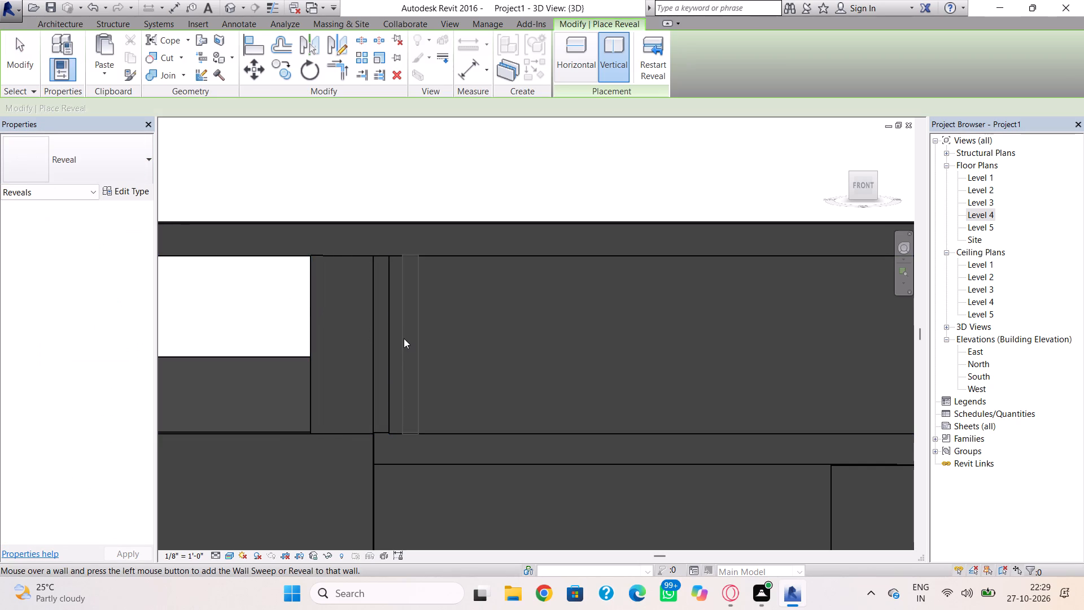
{"action": "left_click", "coordinate": [404, 338]}
{"action": "left_click", "coordinate": [404, 338]}
{"action": "right_click_drag", "start_coordinate": [318, 345], "coordinate": [449, 367], "text": "shift"}
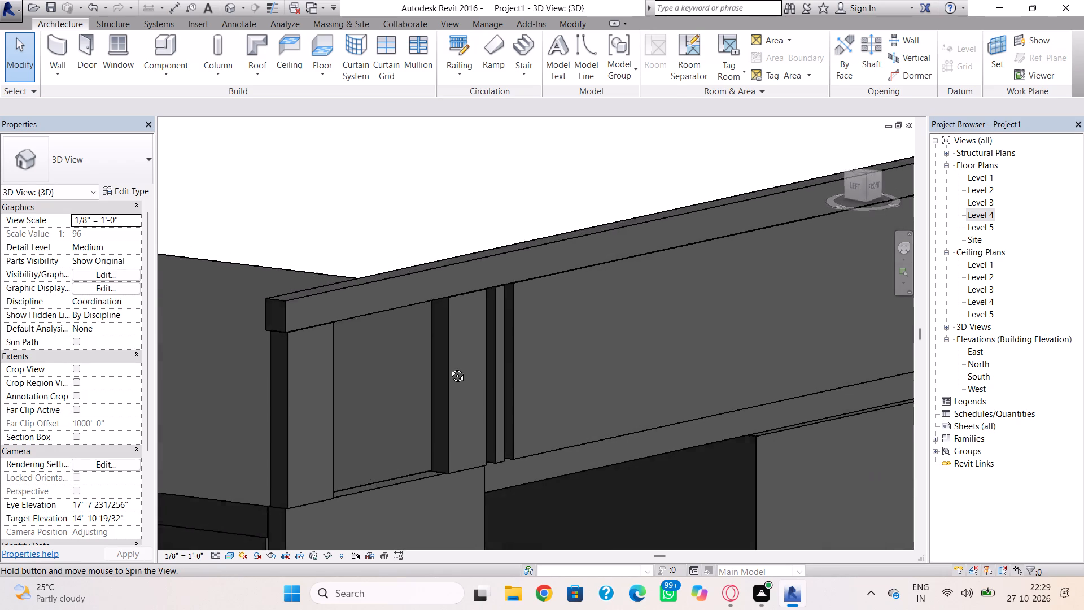
{"action": "right_click_drag", "start_coordinate": [449, 367], "coordinate": [329, 330], "text": "shift"}
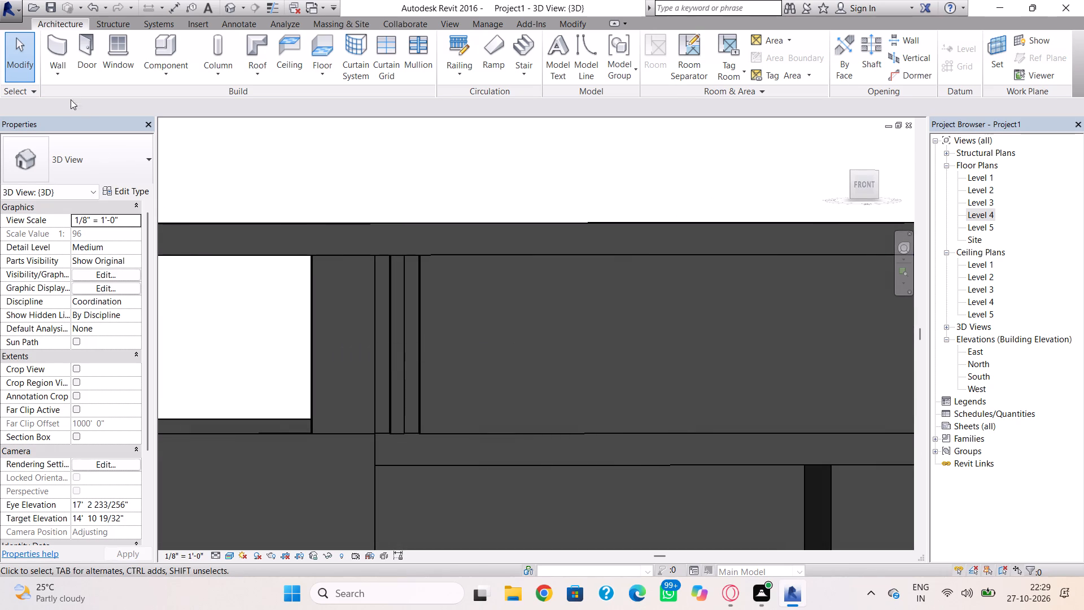
{"action": "left_click", "coordinate": [60, 75]}
{"action": "left_click", "coordinate": [120, 211]}
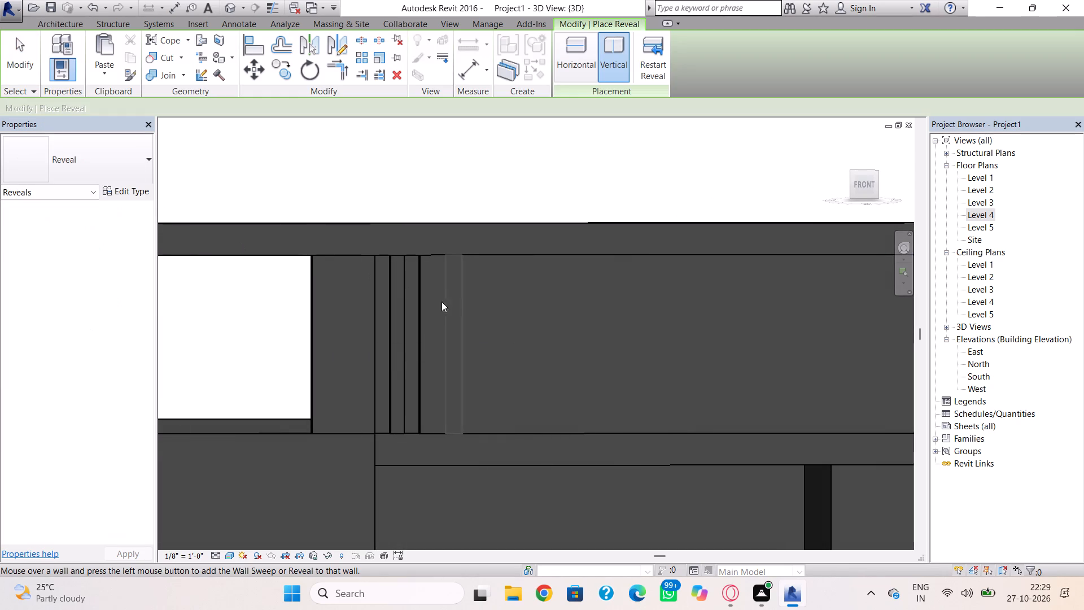
{"action": "left_click", "coordinate": [437, 304]}
{"action": "left_click", "coordinate": [437, 304]}
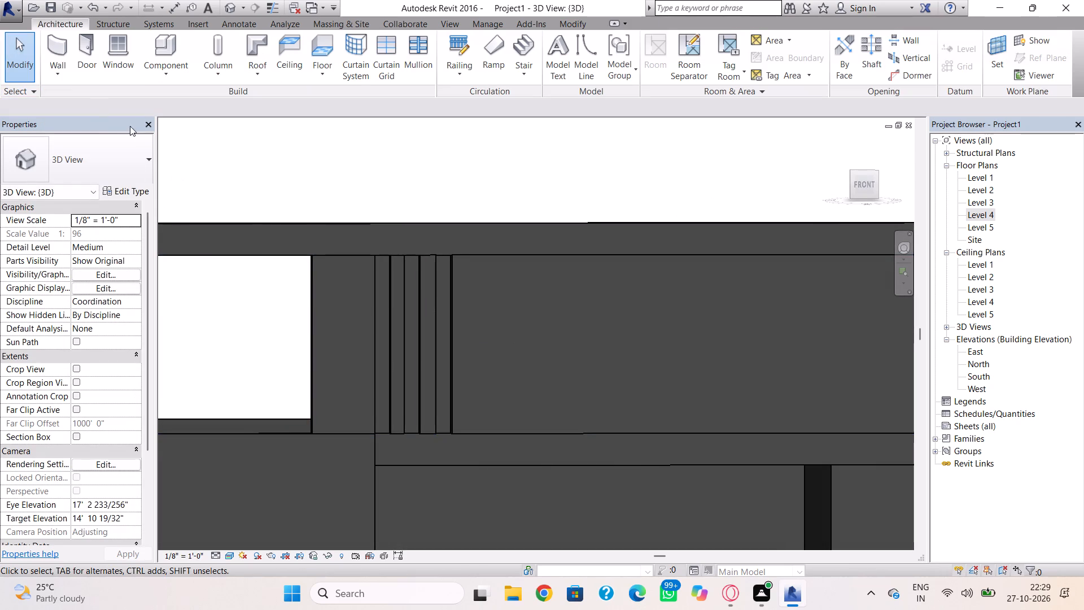
Place a fourth and fifth vertical wall reveal on the parapet, continuing the evenly spaced row of grooves.
{"action": "left_click", "coordinate": [43, 71]}
{"action": "left_click", "coordinate": [107, 212]}
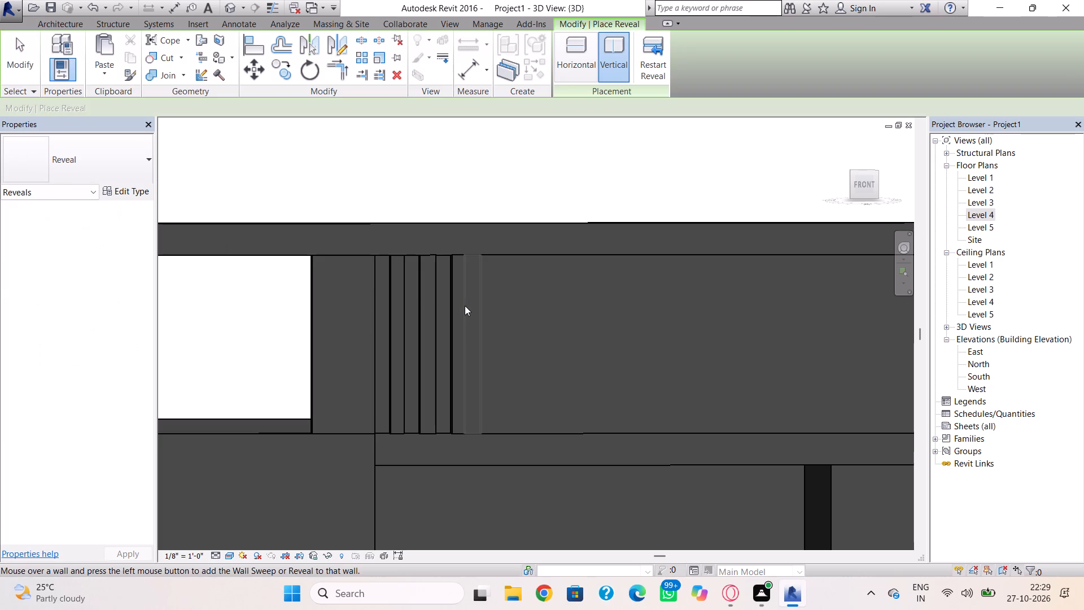
{"action": "double_click", "coordinate": [465, 306]}
{"action": "left_click", "coordinate": [58, 74]}
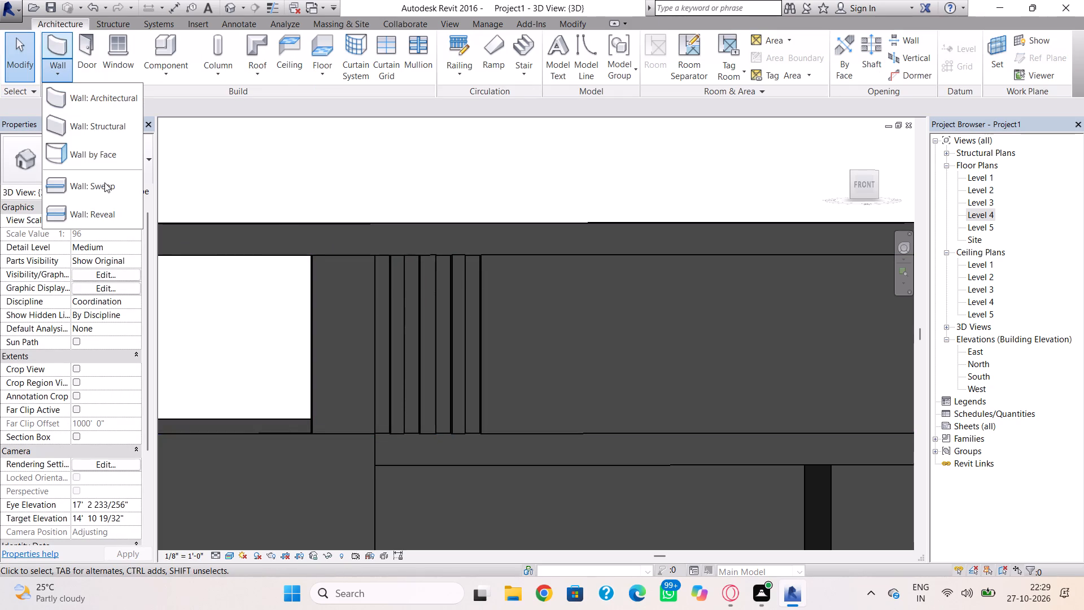
{"action": "left_click", "coordinate": [111, 207]}
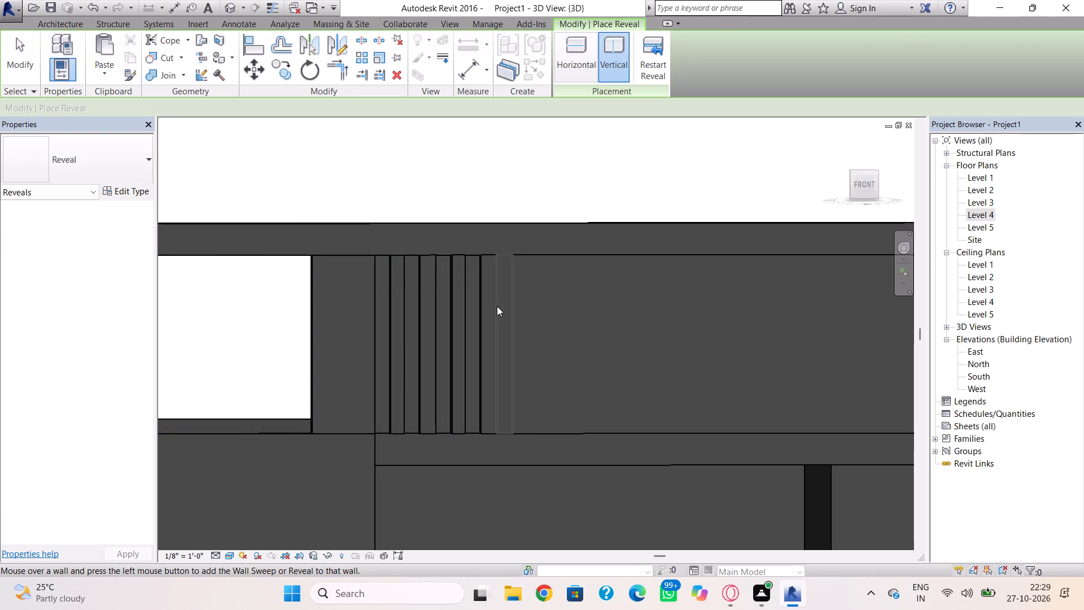
{"action": "double_click", "coordinate": [497, 306]}
{"action": "scroll", "coordinate": [548, 306], "scroll_direction": "down", "scroll_amount": 2}
{"action": "middle_click_drag", "start_coordinate": [545, 309], "coordinate": [511, 316]}
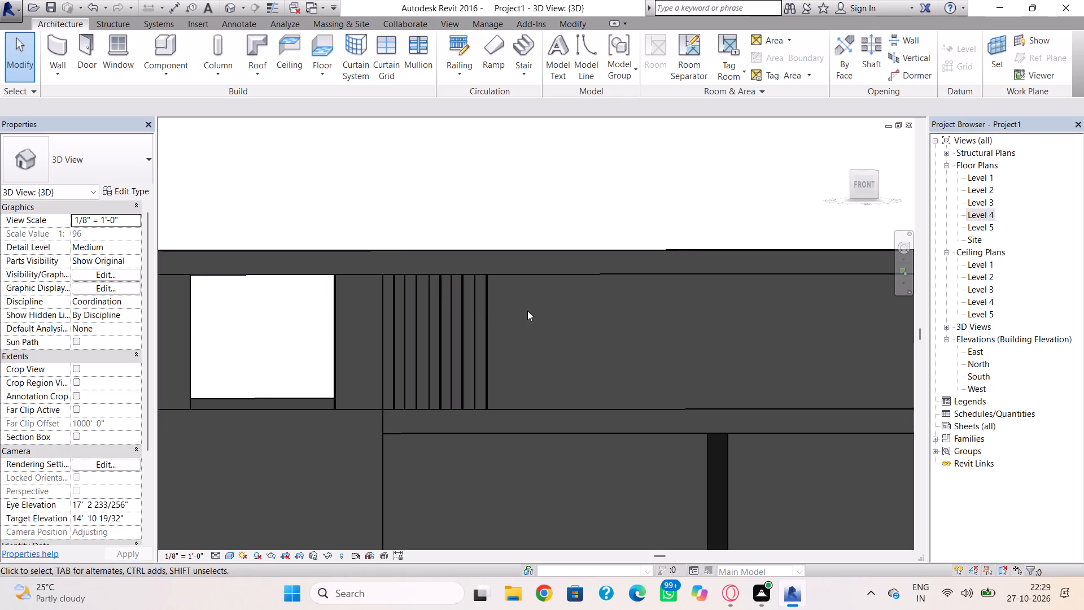
Place a sixth and seventh vertical wall reveal on the parapet, keeping the same small gap beyond the fifth groove.
{"action": "left_click", "coordinate": [69, 68]}
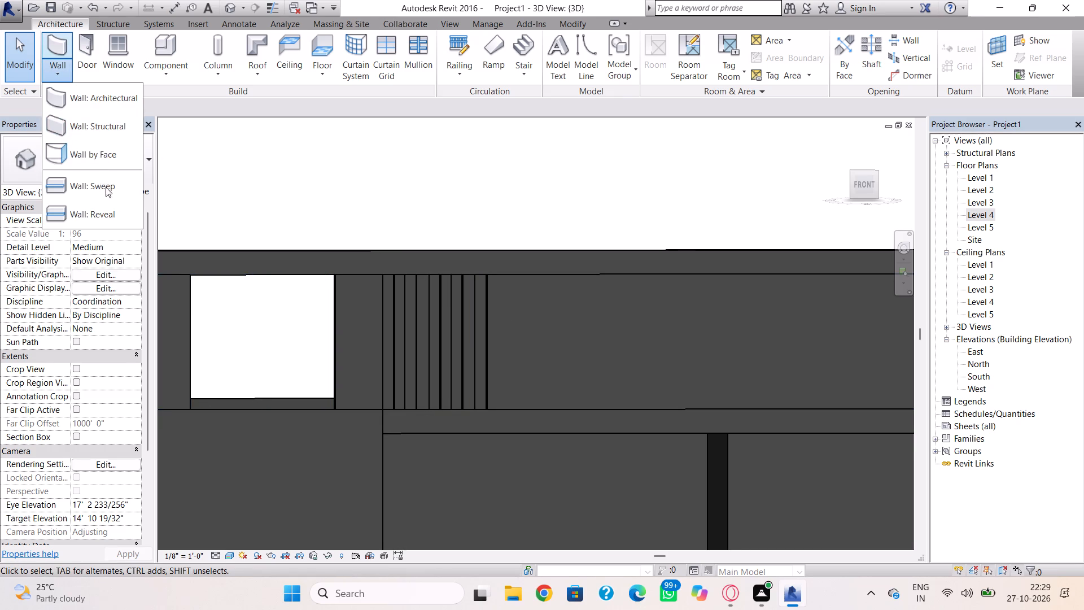
{"action": "left_click", "coordinate": [111, 210]}
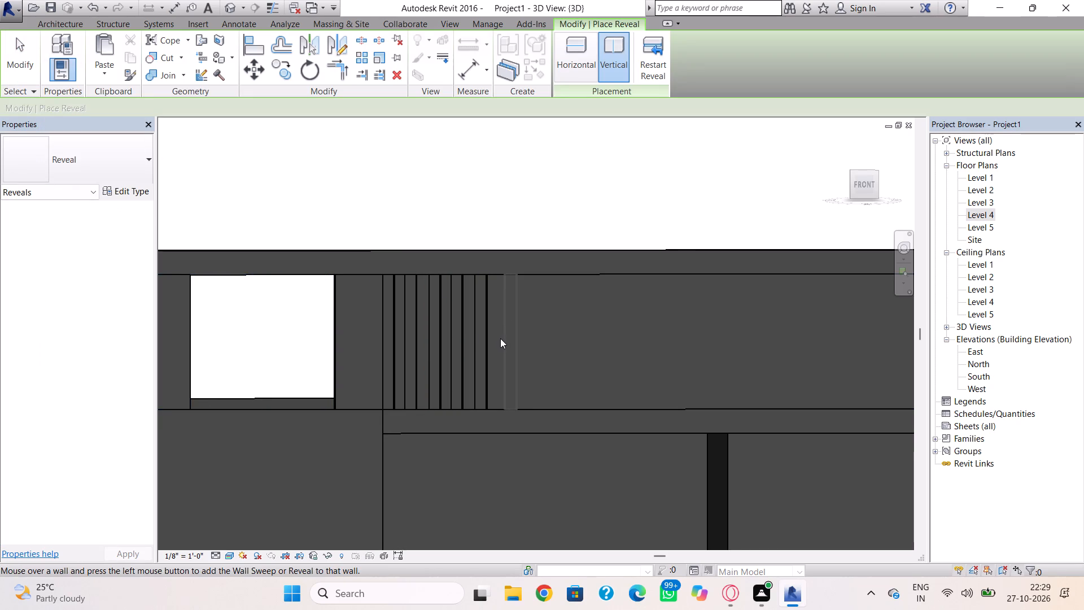
{"action": "scroll", "coordinate": [499, 339], "scroll_direction": "up", "scroll_amount": 4}
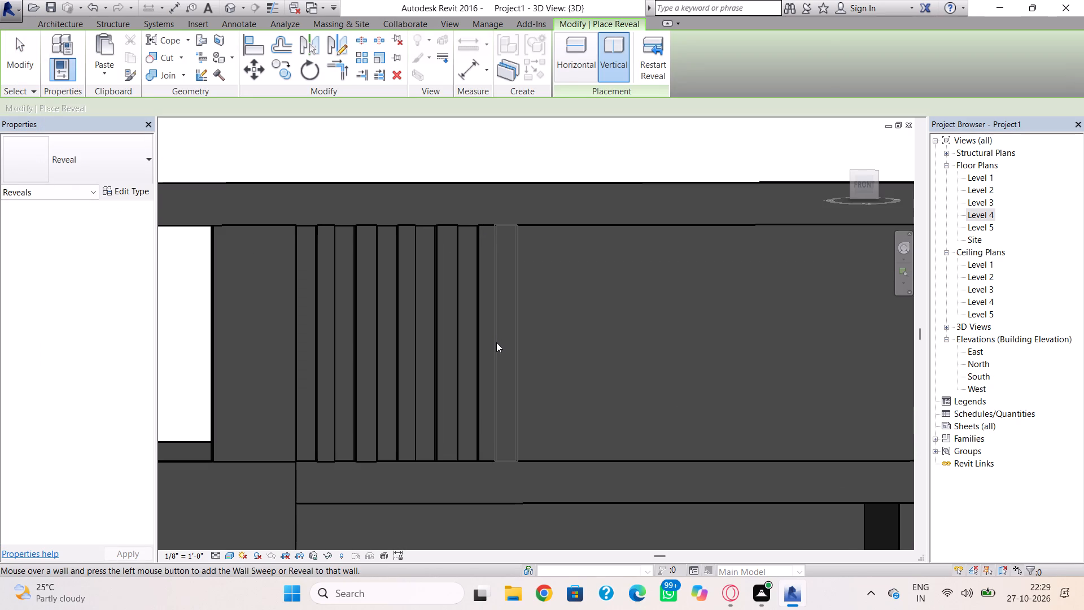
{"action": "double_click", "coordinate": [499, 345]}
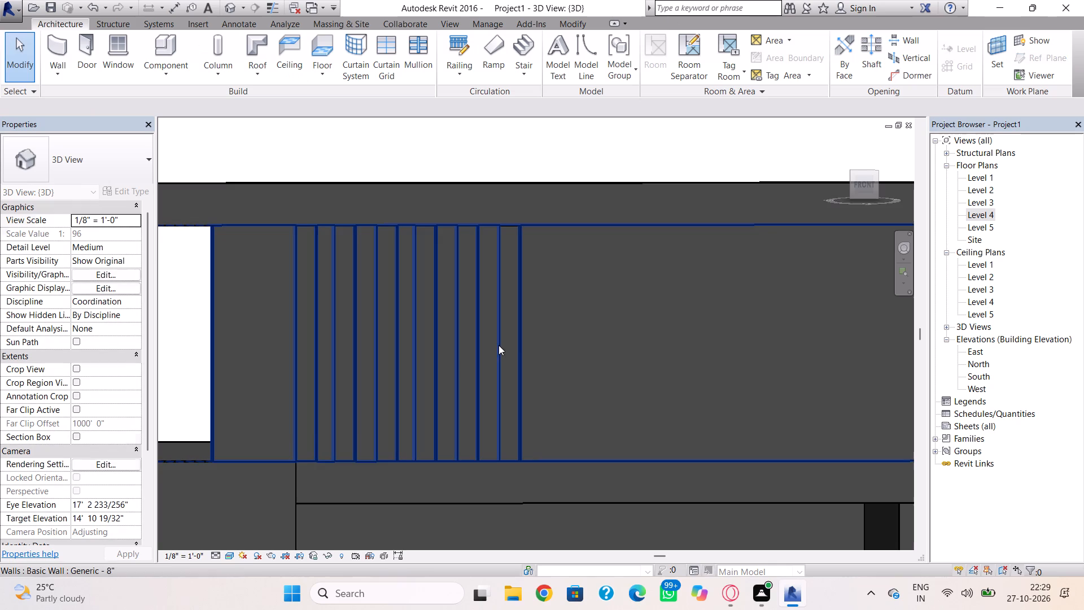
{"action": "scroll", "coordinate": [588, 343], "scroll_direction": "down", "scroll_amount": 2}
{"action": "middle_click_drag", "start_coordinate": [588, 343], "coordinate": [553, 334]}
{"action": "right_click_drag", "start_coordinate": [597, 327], "coordinate": [585, 331], "text": "shift"}
{"action": "left_click", "coordinate": [73, 77]}
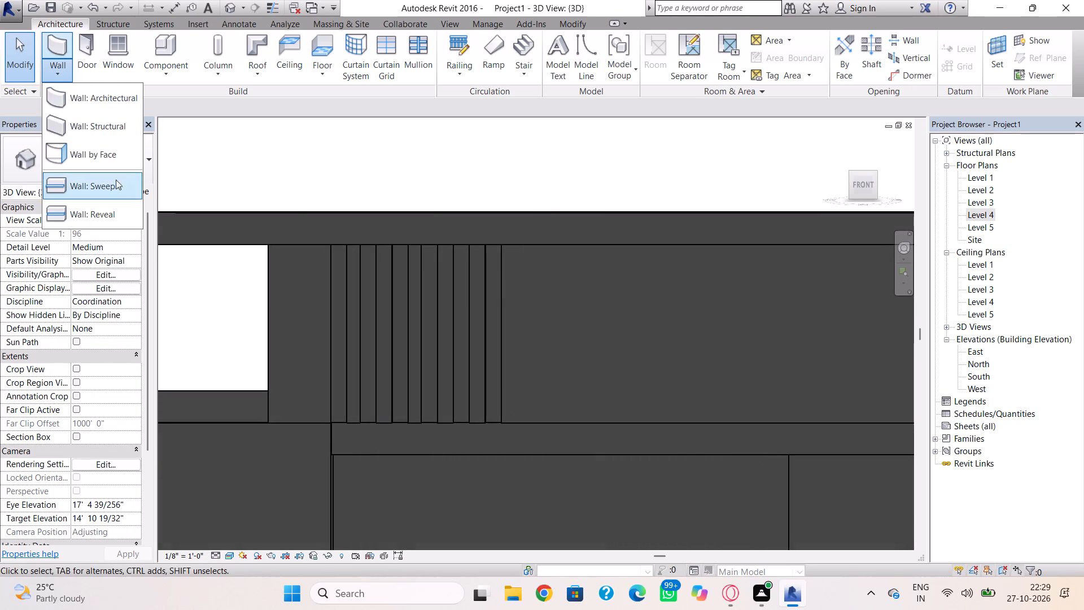
{"action": "left_click", "coordinate": [119, 202]}
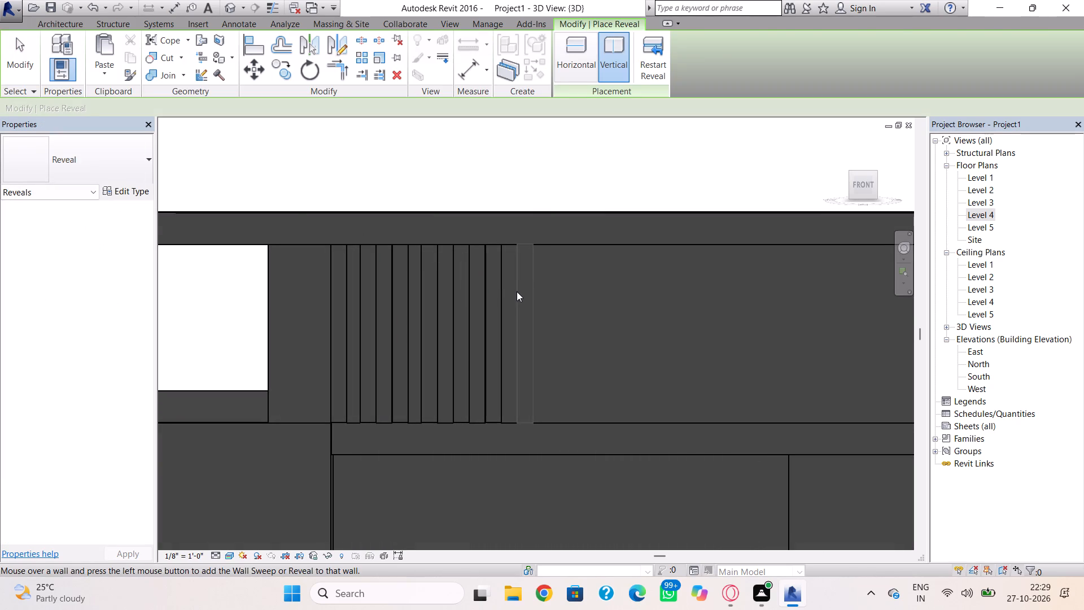
{"action": "left_click", "coordinate": [517, 291]}
{"action": "left_click", "coordinate": [517, 291]}
Place an eighth and ninth vertical wall reveal on the parapet, extending the row away from the opening at equal spacing.
{"action": "left_click", "coordinate": [59, 80]}
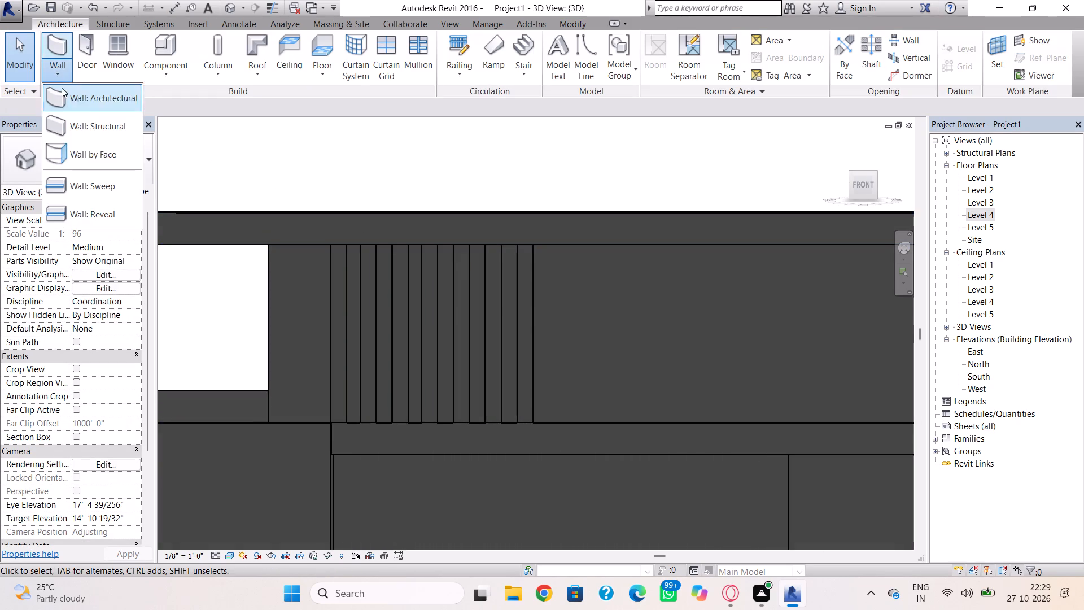
{"action": "left_click", "coordinate": [89, 211]}
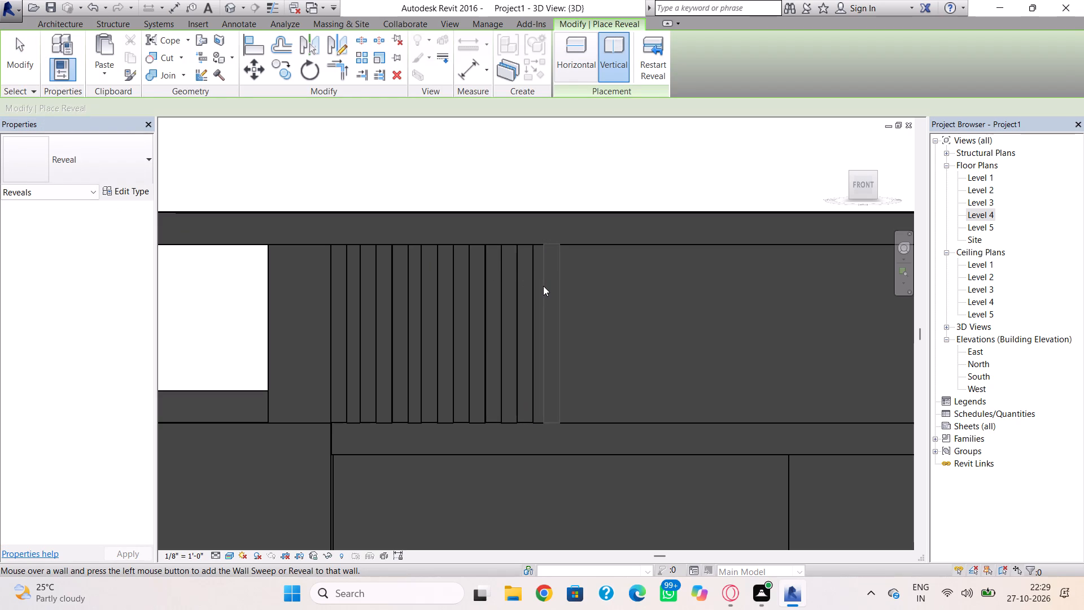
{"action": "double_click", "coordinate": [547, 288]}
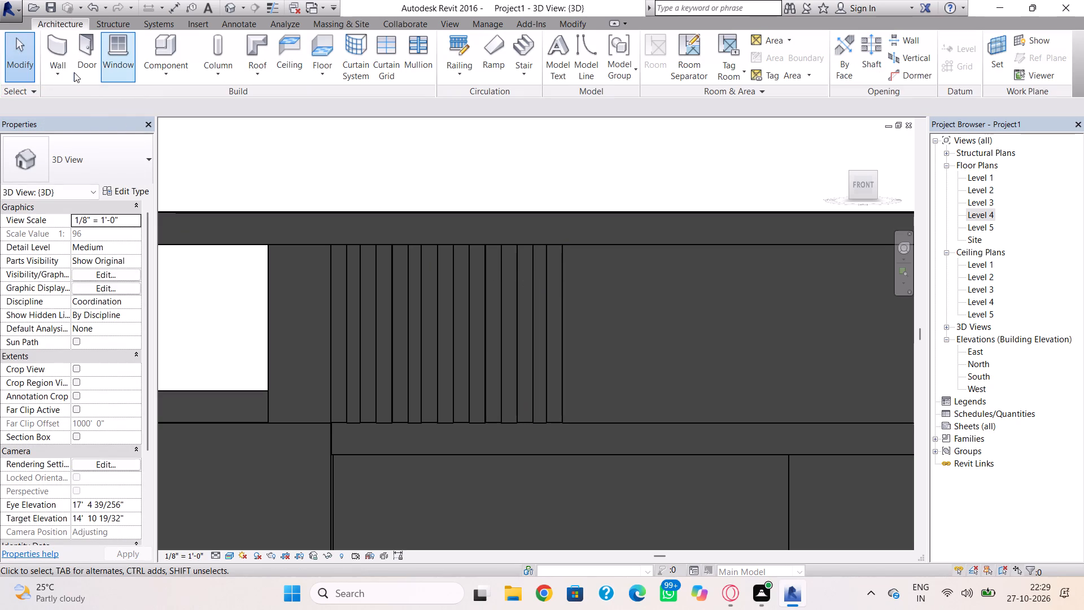
{"action": "left_click", "coordinate": [74, 72]}
{"action": "left_click", "coordinate": [58, 23]}
{"action": "left_click", "coordinate": [63, 73]}
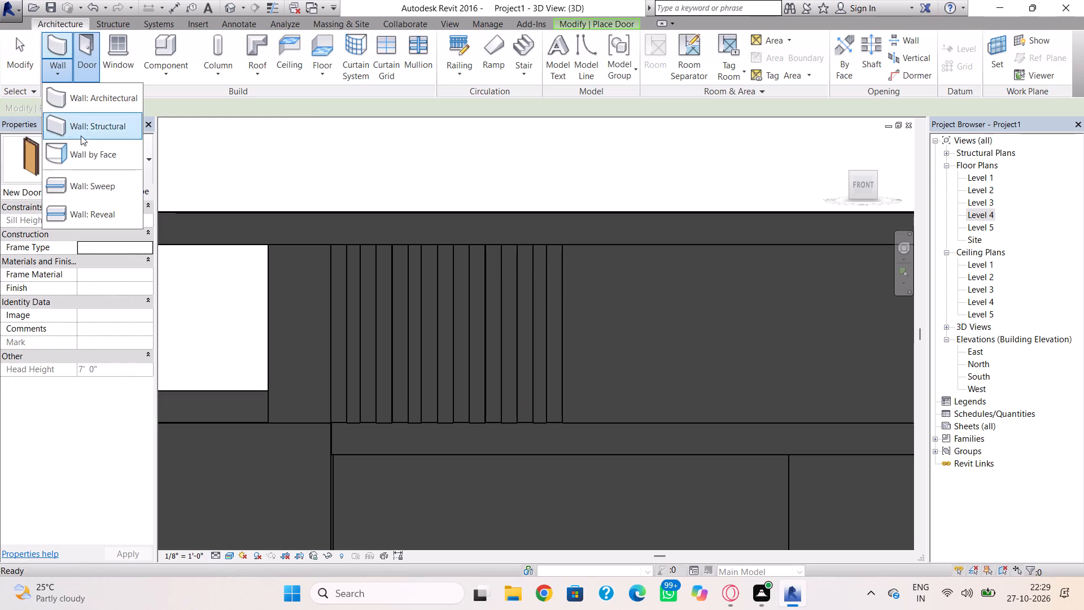
{"action": "left_click", "coordinate": [98, 210]}
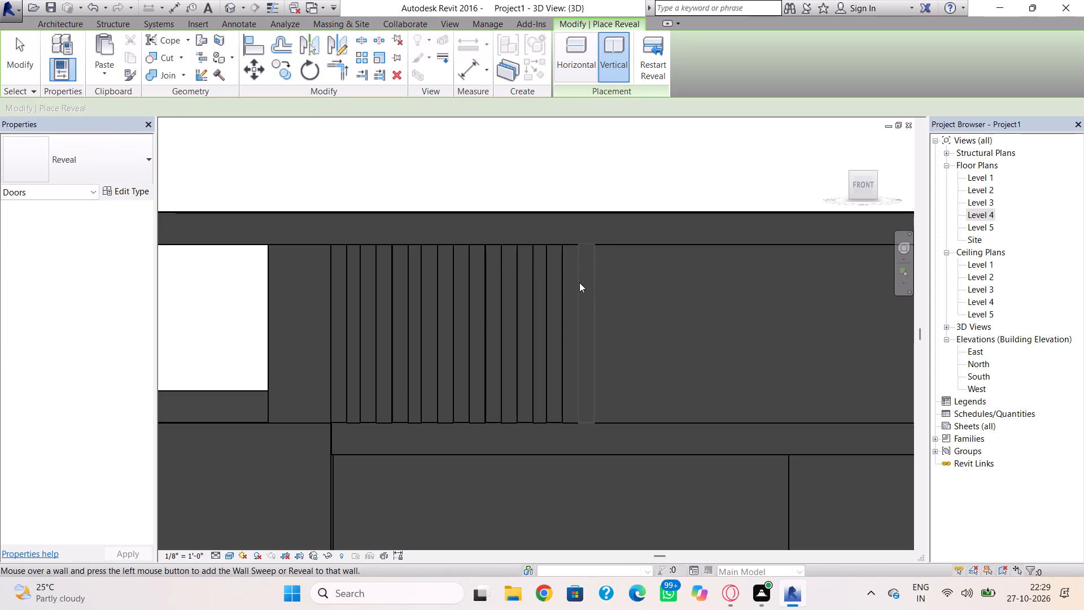
{"action": "double_click", "coordinate": [579, 285]}
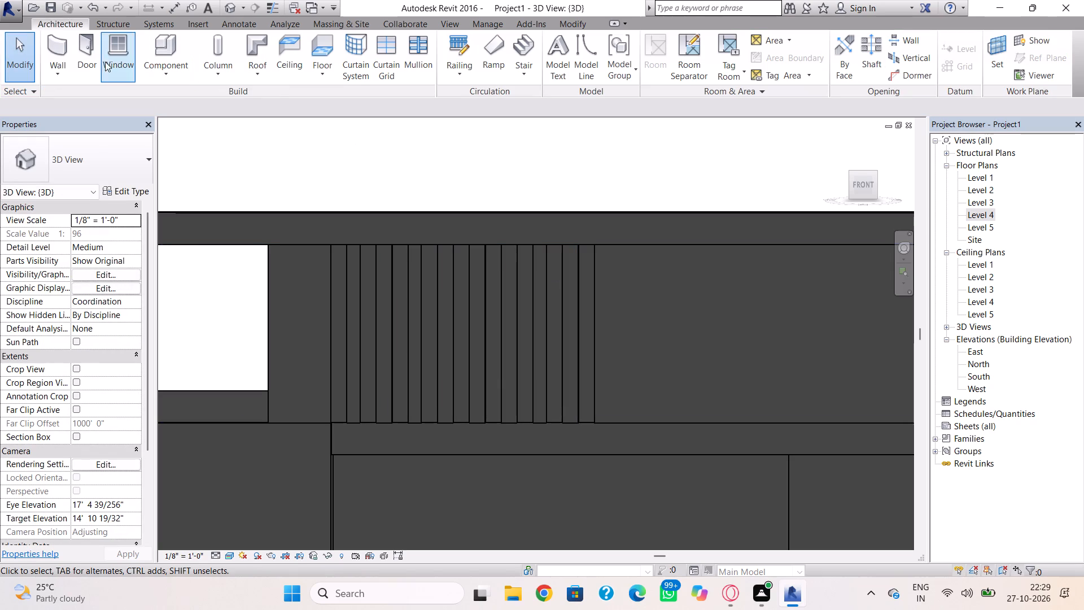
Place a tenth and eleventh vertical wall reveal on the parapet, each one small gap beyond the previous groove.
{"action": "left_click", "coordinate": [67, 77]}
{"action": "left_click", "coordinate": [87, 213]}
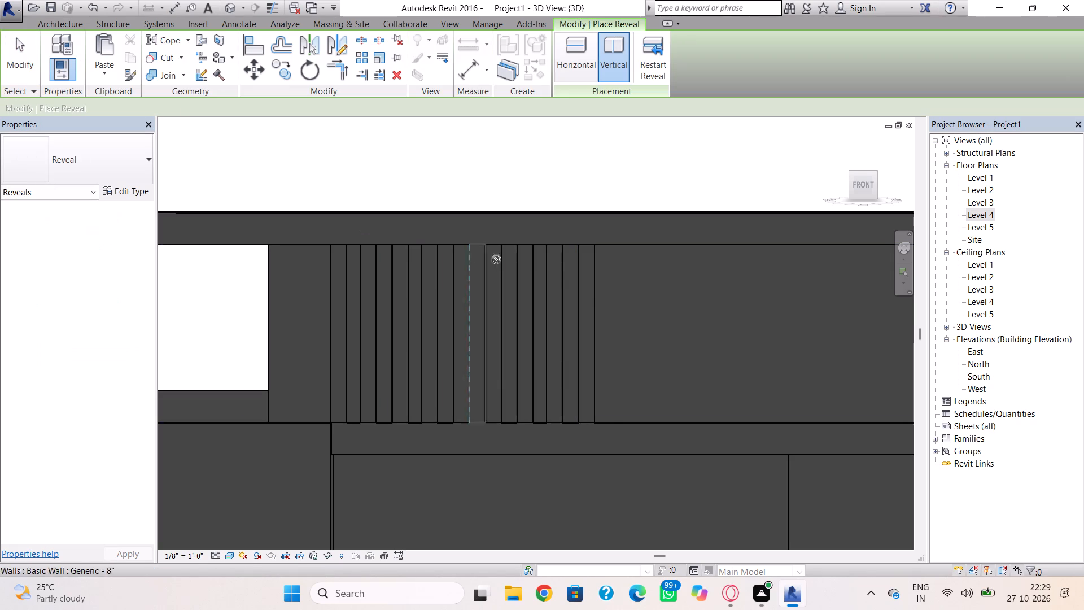
{"action": "double_click", "coordinate": [607, 296]}
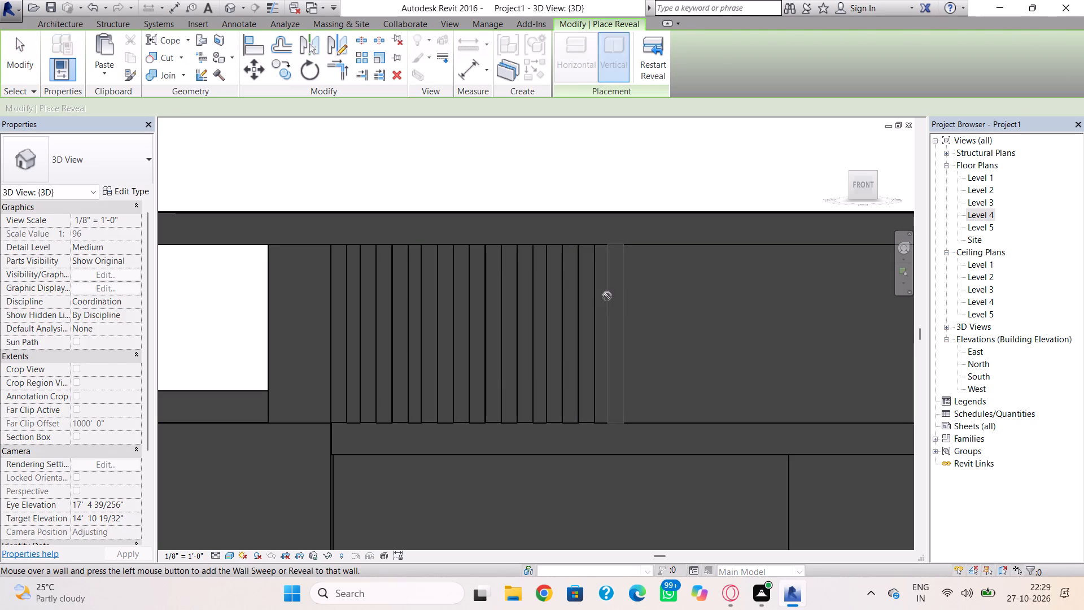
{"action": "left_click", "coordinate": [62, 73]}
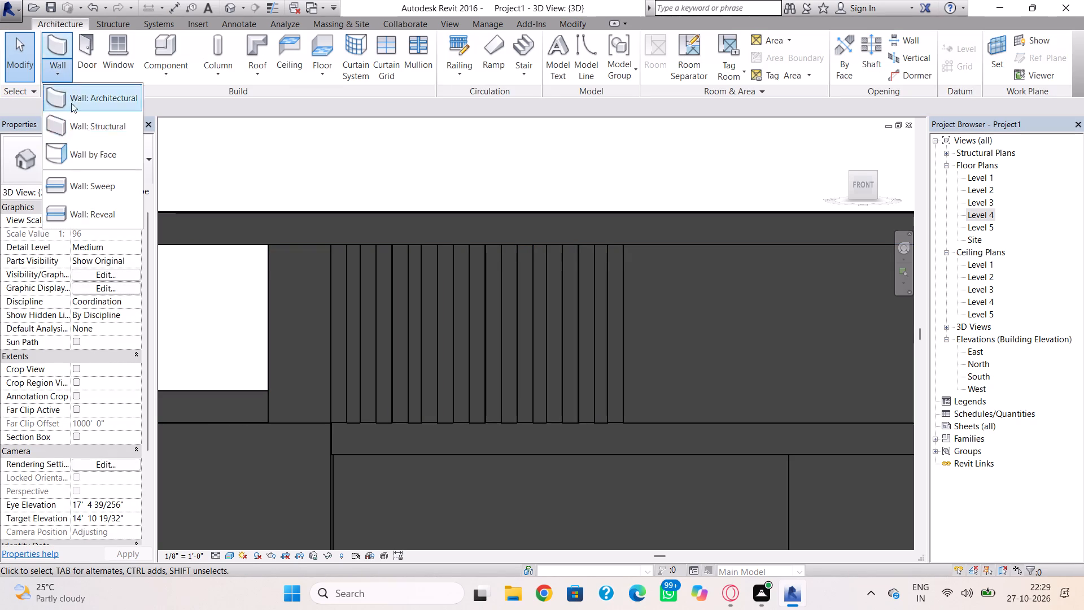
{"action": "left_click", "coordinate": [100, 215]}
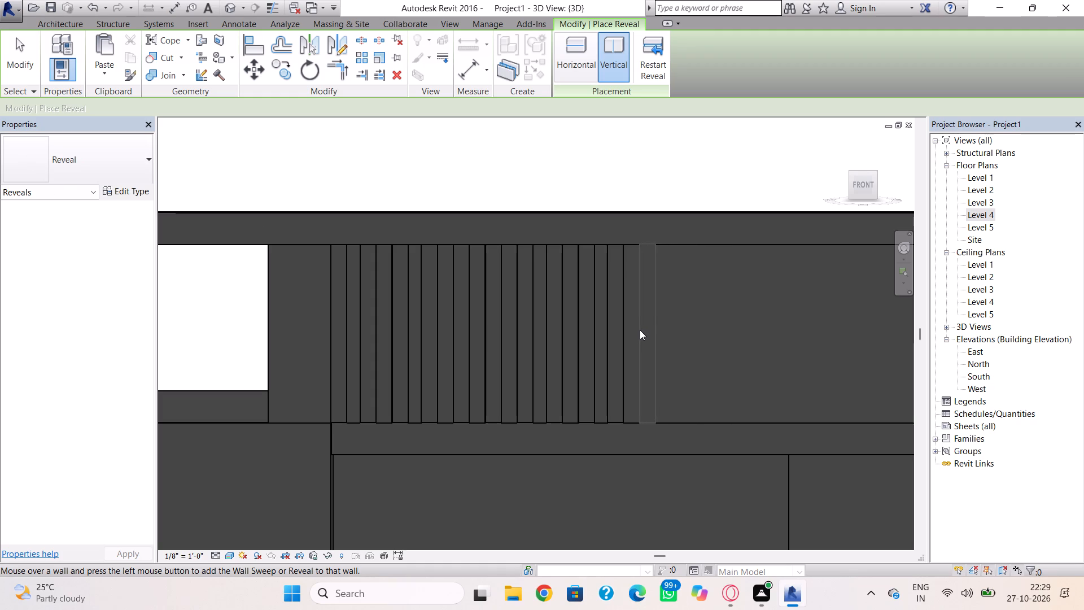
{"action": "double_click", "coordinate": [637, 332]}
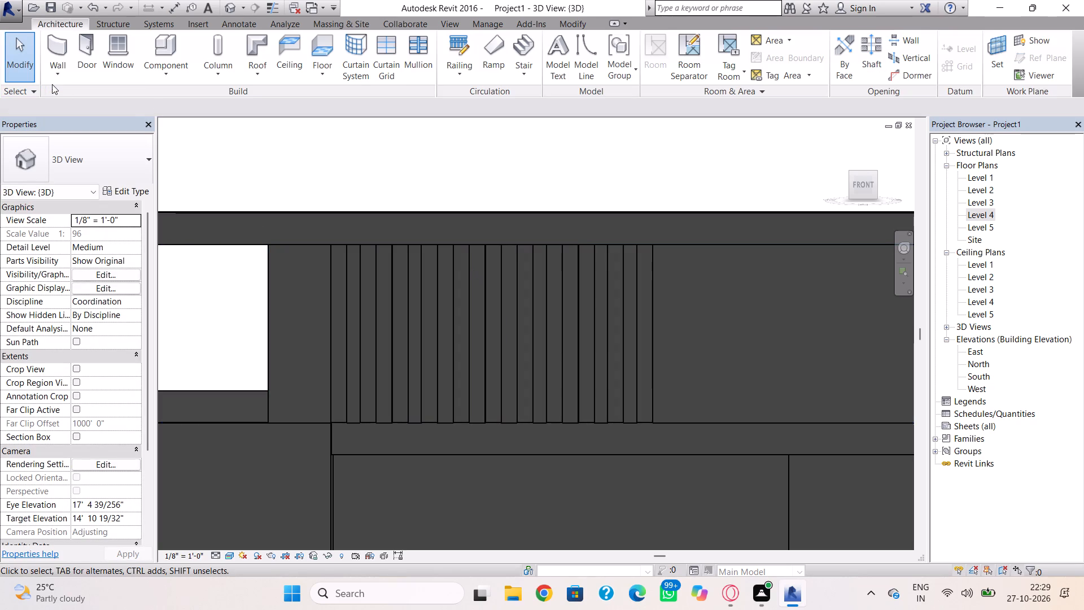
Place a twelfth and thirteenth vertical wall reveal on the parapet, continuing the evenly spaced row.
{"action": "left_click", "coordinate": [50, 77]}
{"action": "left_click", "coordinate": [111, 216]}
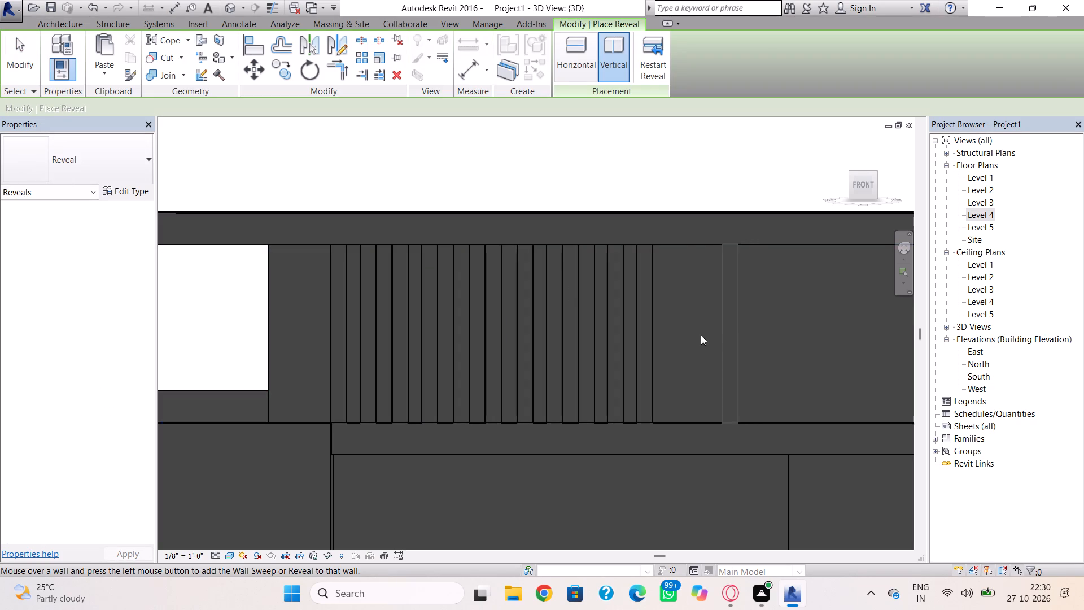
{"action": "double_click", "coordinate": [665, 345]}
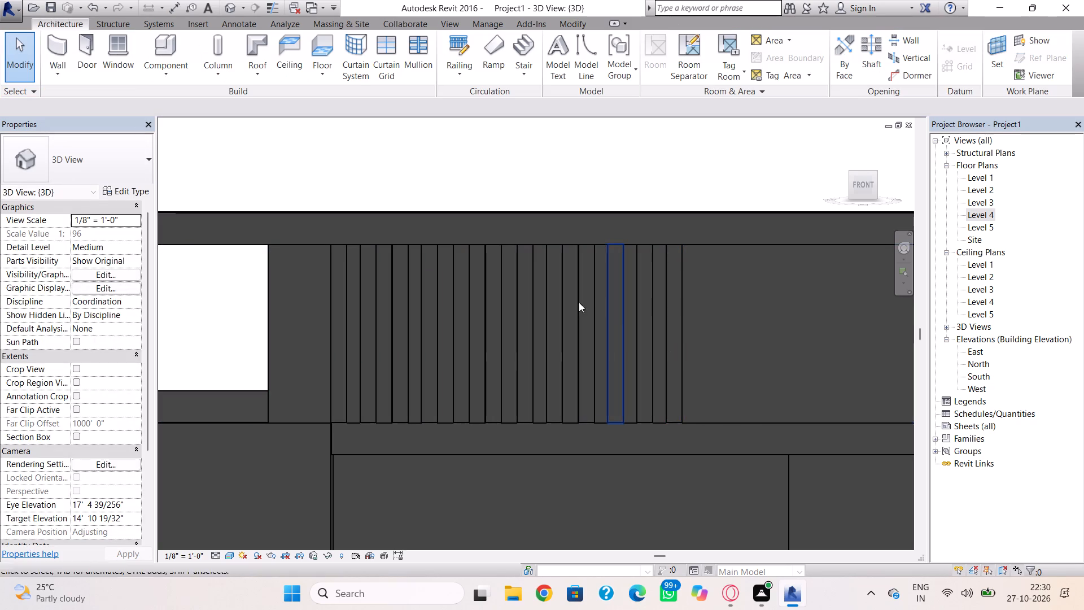
{"action": "left_click", "coordinate": [65, 74]}
{"action": "left_click", "coordinate": [103, 201]}
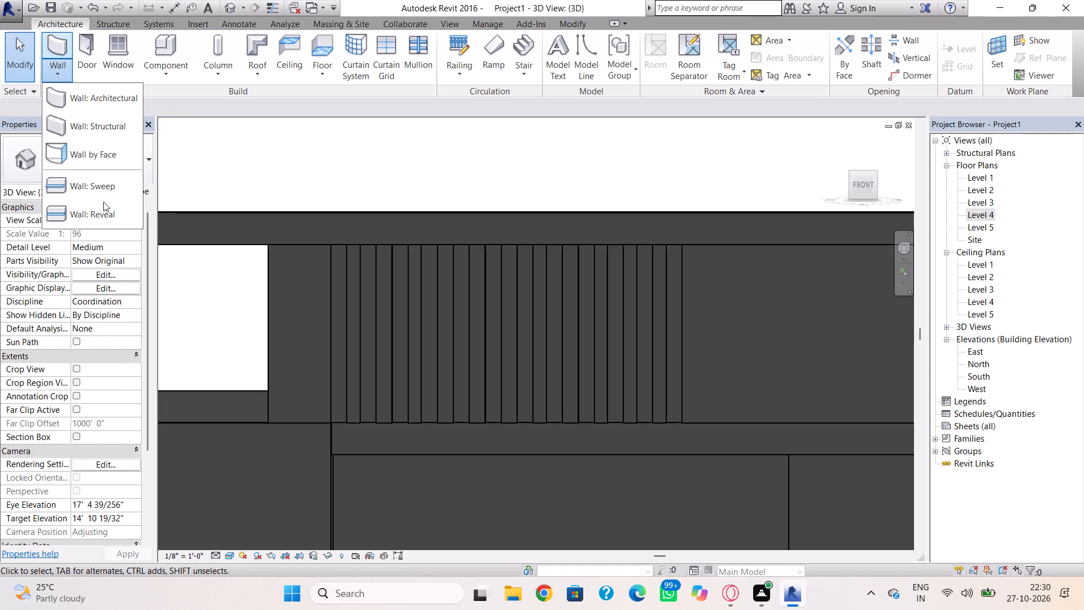
{"action": "double_click", "coordinate": [697, 296]}
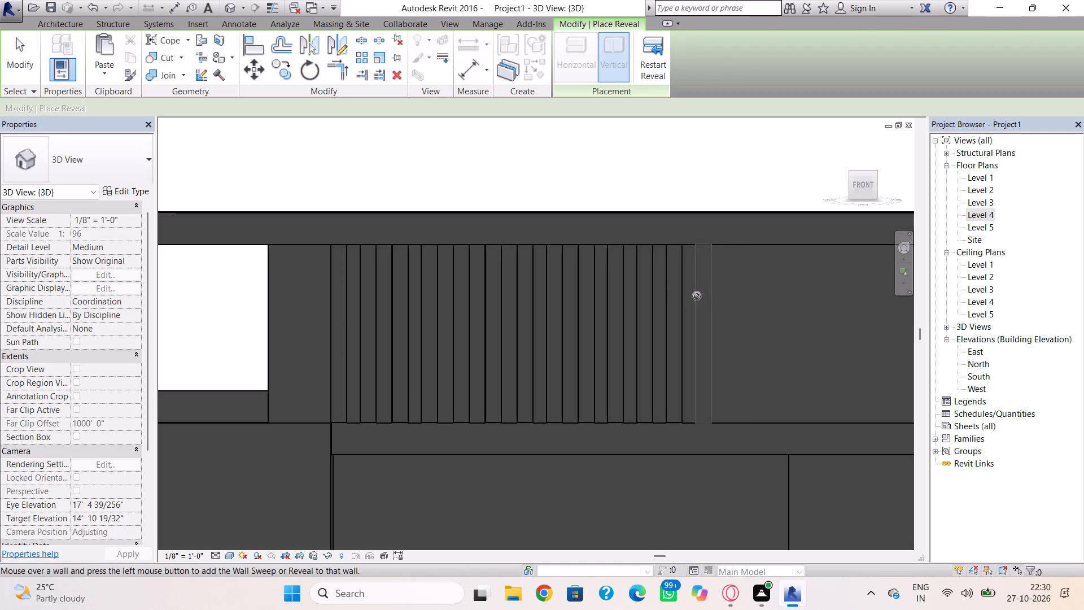
Place a fourteenth and fifteenth vertical wall reveal on the parapet, keeping the same gap between grooves.
{"action": "middle_click_drag", "start_coordinate": [748, 298], "coordinate": [640, 294]}
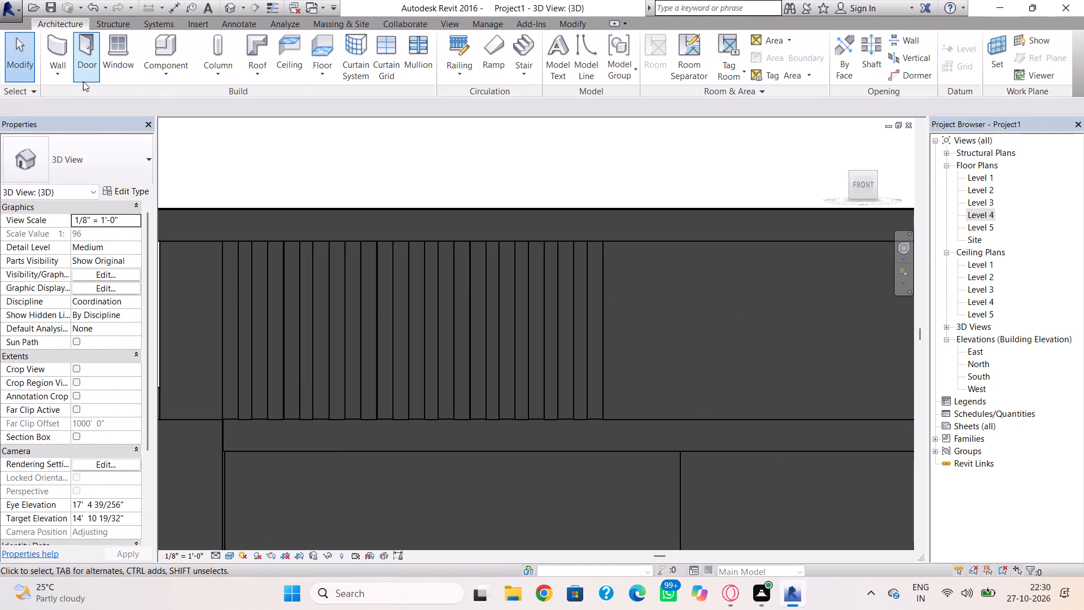
{"action": "left_click", "coordinate": [69, 76]}
{"action": "left_click", "coordinate": [129, 210]}
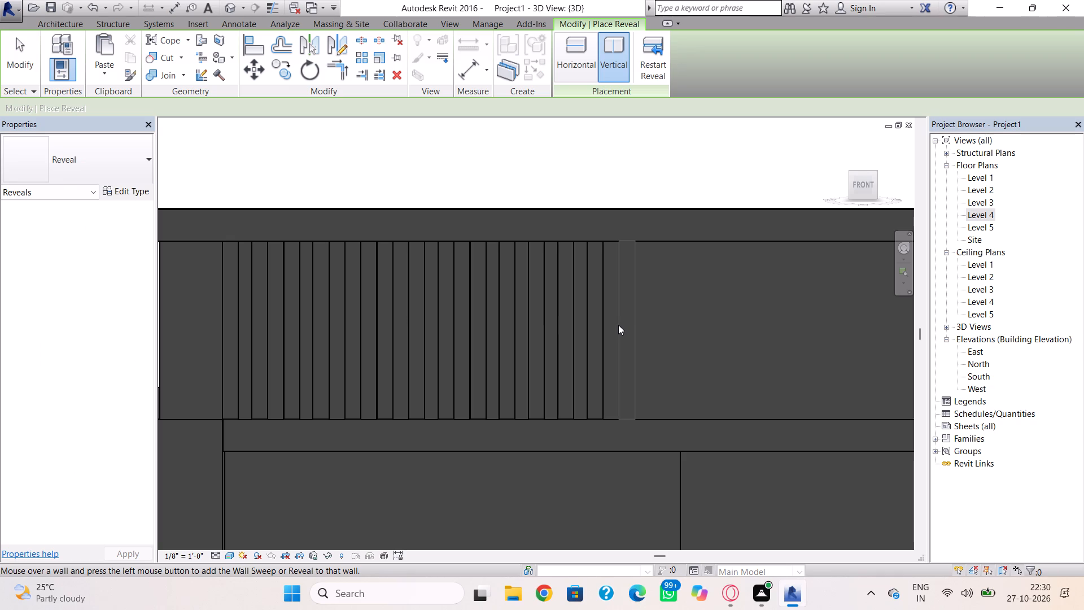
{"action": "double_click", "coordinate": [617, 325]}
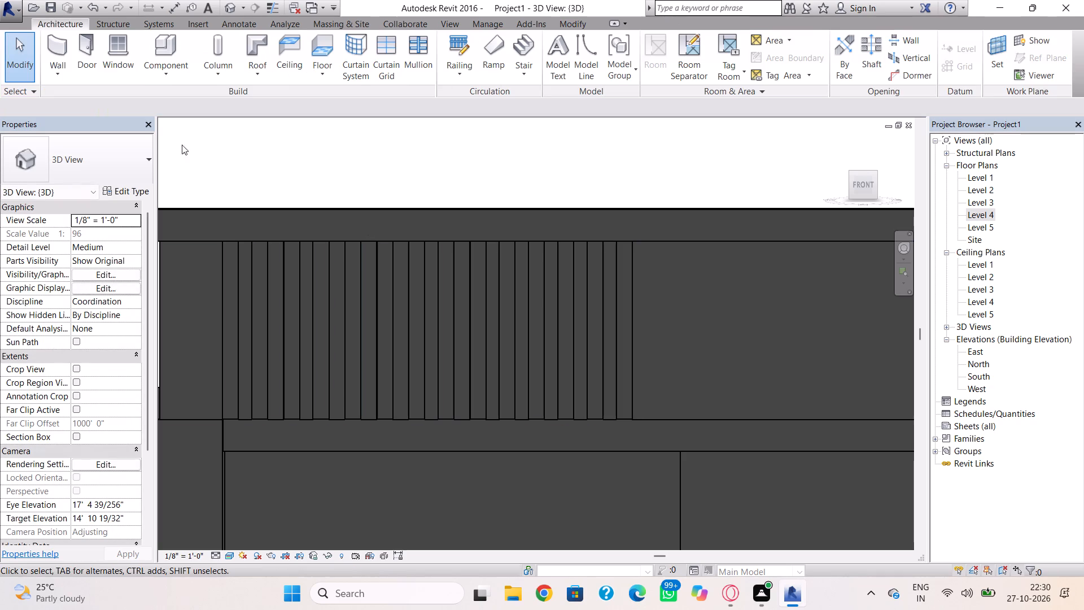
{"action": "left_click", "coordinate": [63, 78]}
{"action": "left_click_drag", "start_coordinate": [111, 207], "coordinate": [129, 212]}
{"action": "double_click", "coordinate": [646, 316]}
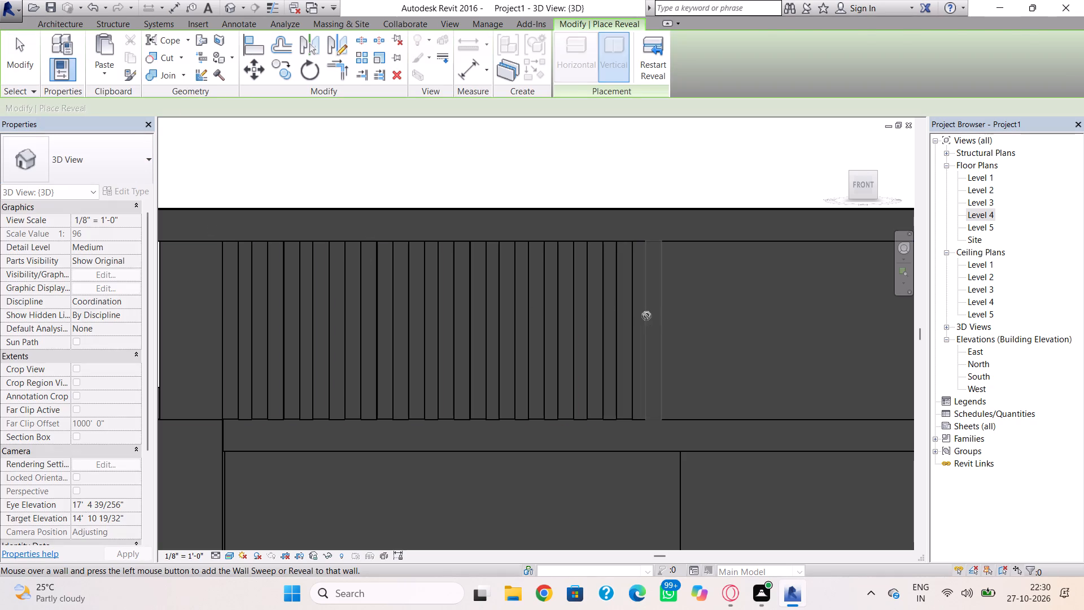
Place a sixteenth and seventeenth vertical wall reveal on the parapet, each a small gap beyond the previous one.
{"action": "left_click", "coordinate": [57, 73]}
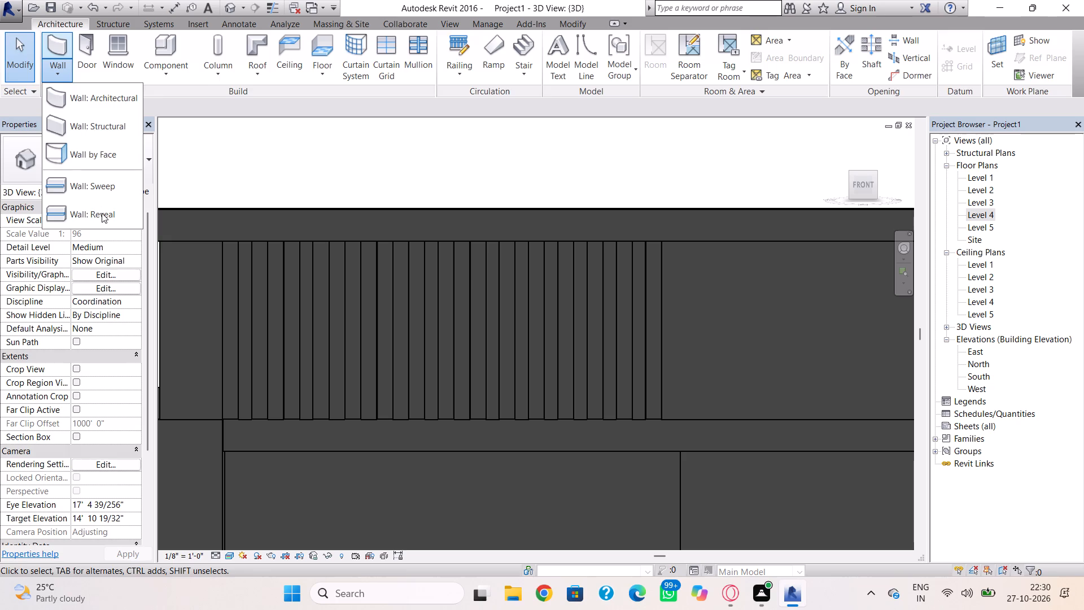
{"action": "left_click", "coordinate": [102, 213]}
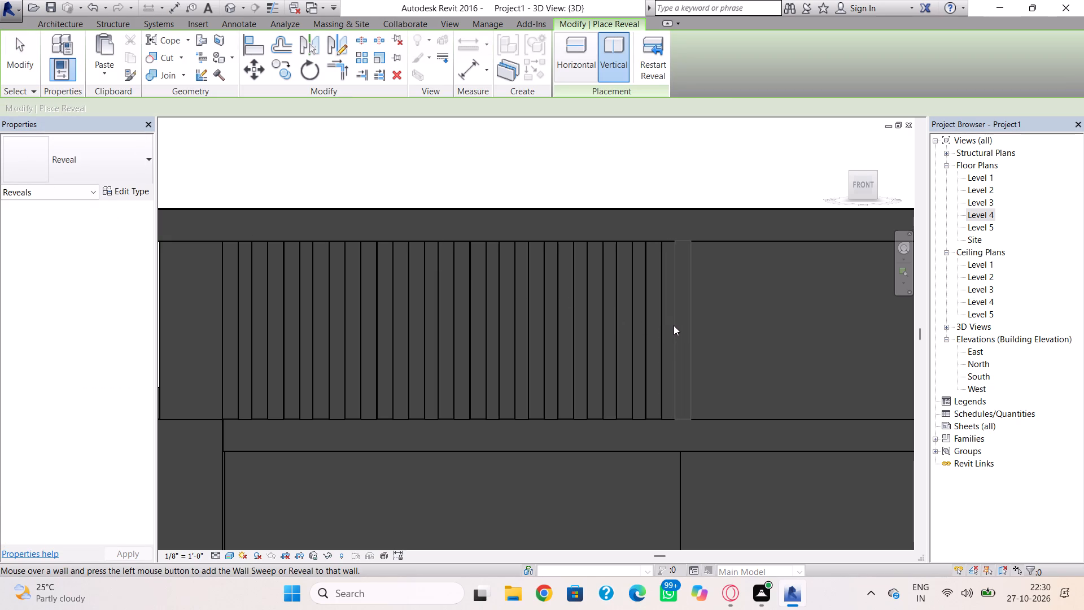
{"action": "double_click", "coordinate": [674, 325]}
{"action": "left_click", "coordinate": [71, 78]}
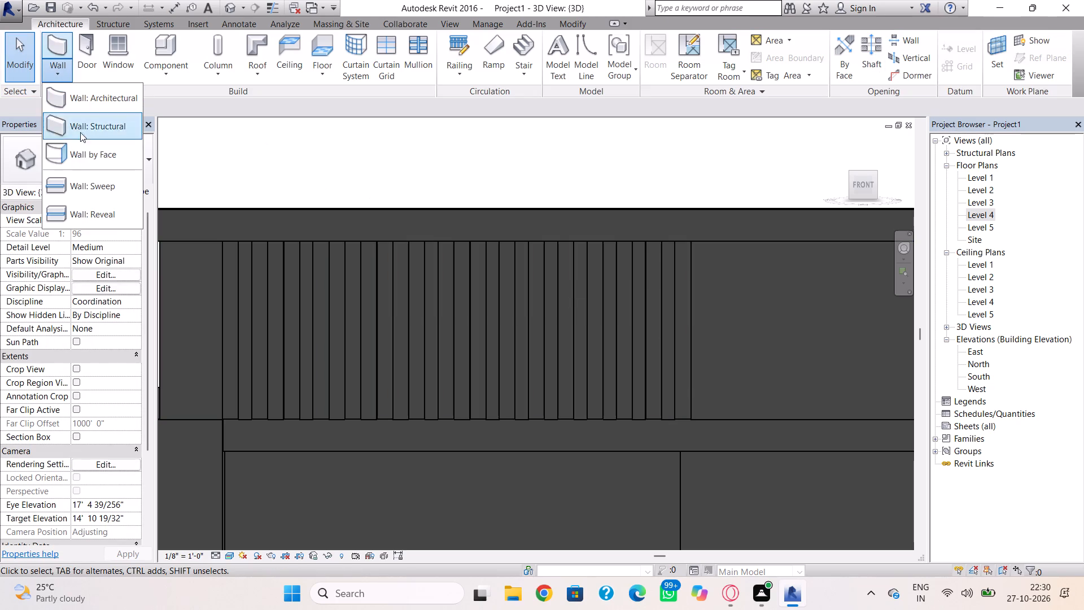
{"action": "left_click", "coordinate": [99, 207]}
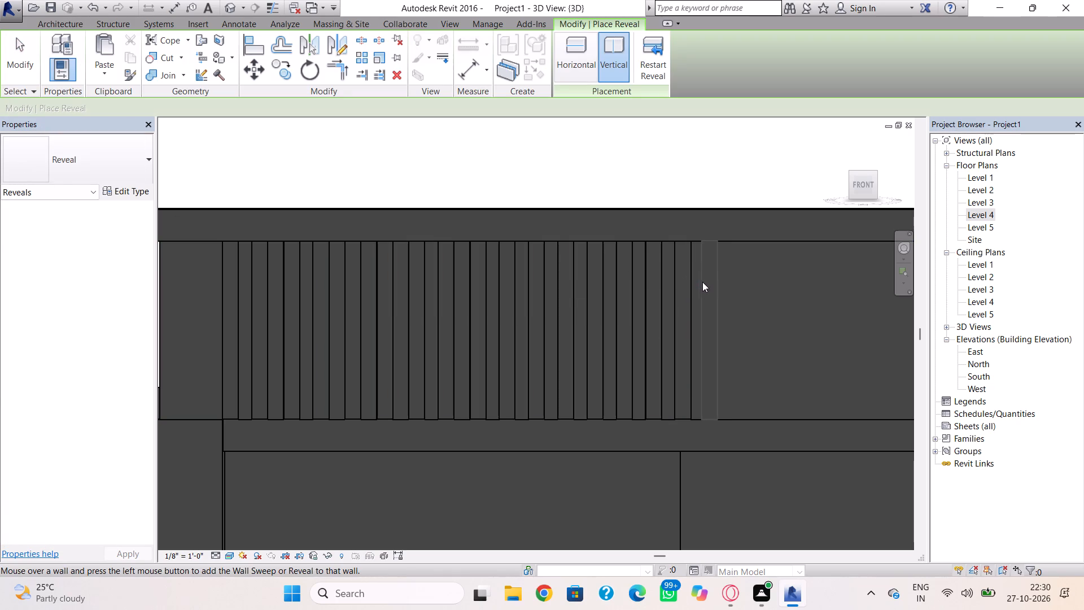
{"action": "double_click", "coordinate": [703, 282]}
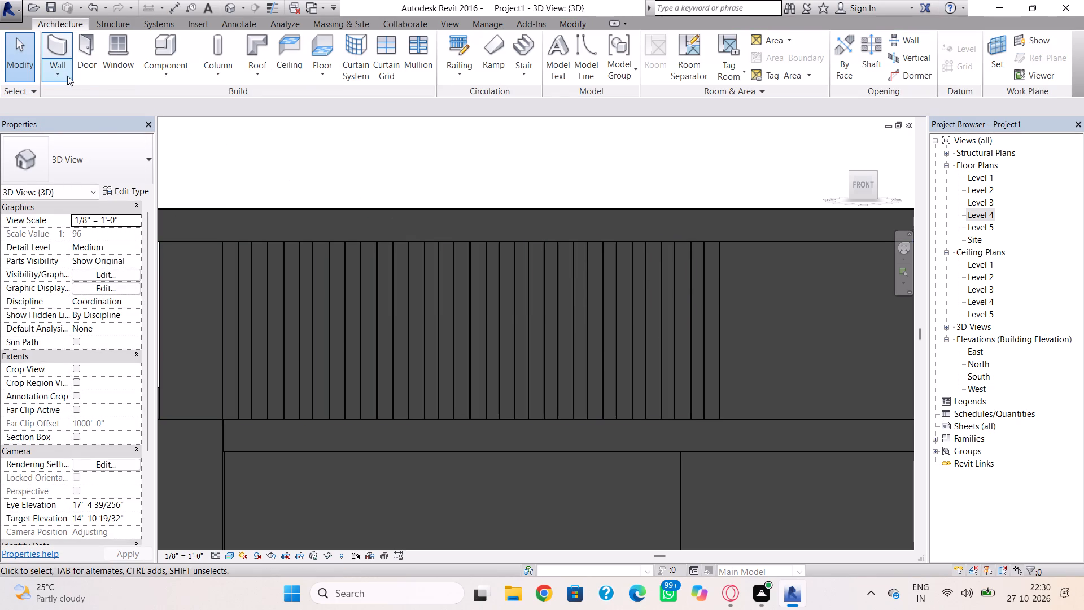
Place an eighteenth and nineteenth vertical wall reveal on the parapet, continuing the row of grooves at the same spacing.
{"action": "left_click", "coordinate": [62, 74]}
{"action": "left_click", "coordinate": [98, 208]}
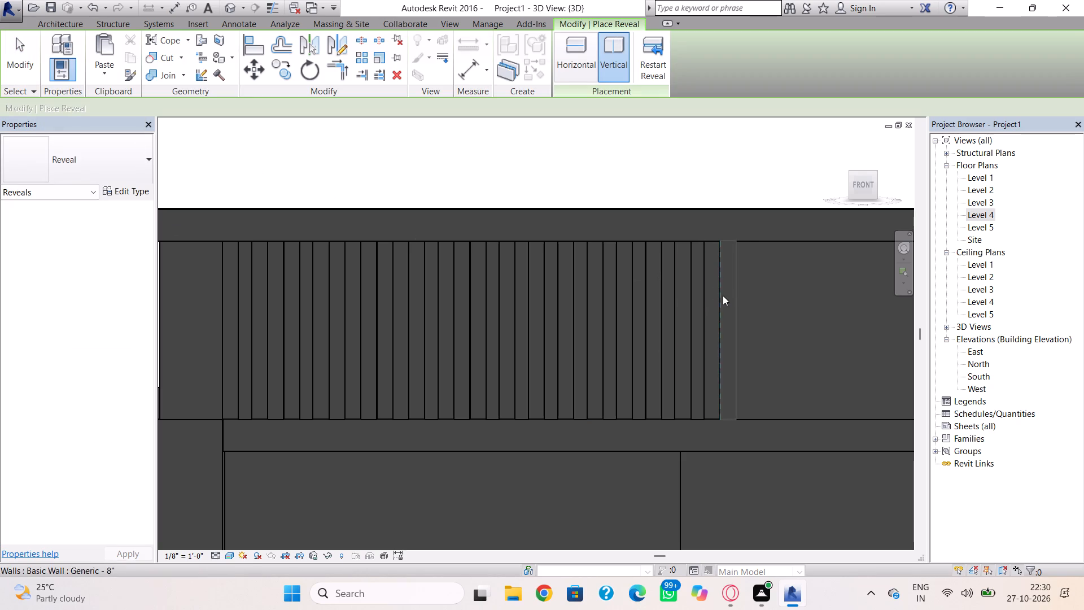
{"action": "double_click", "coordinate": [735, 295]}
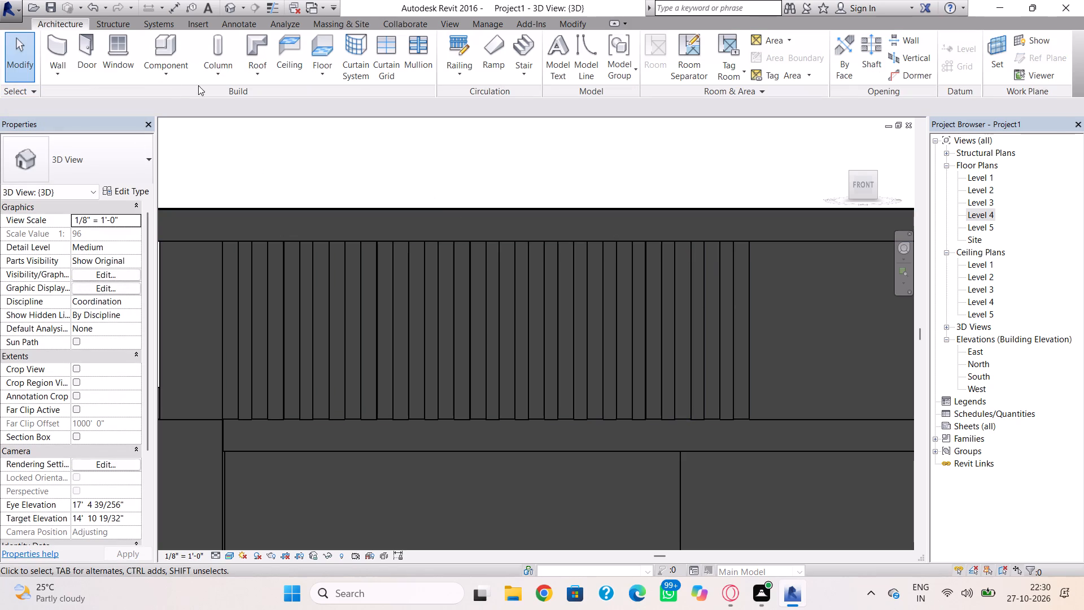
{"action": "left_click", "coordinate": [59, 72]}
{"action": "left_click", "coordinate": [115, 207]}
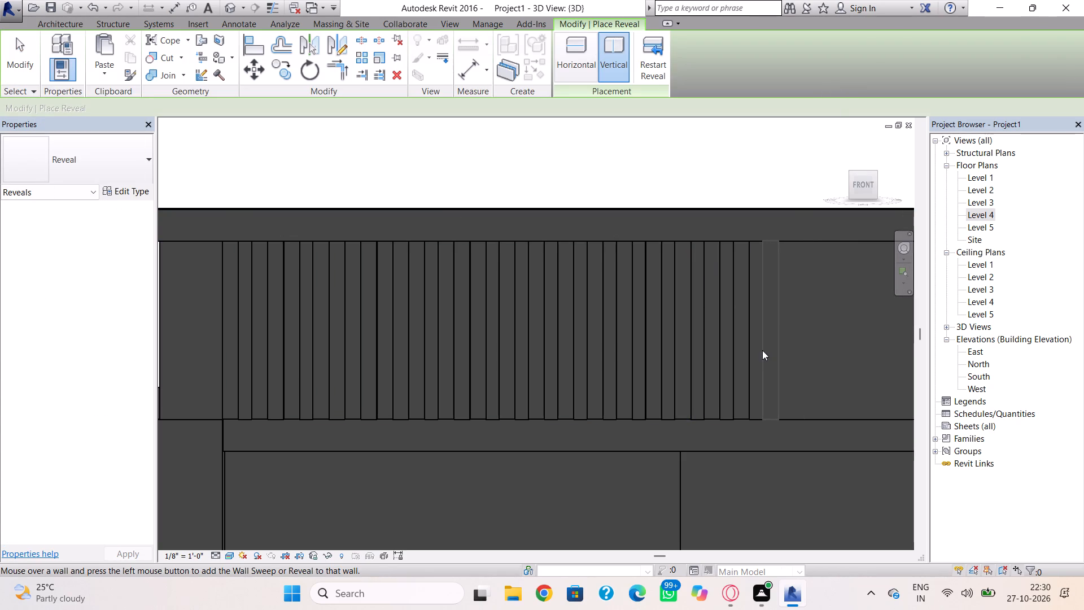
{"action": "double_click", "coordinate": [762, 350]}
{"action": "middle_click_drag", "start_coordinate": [825, 316], "coordinate": [785, 332]}
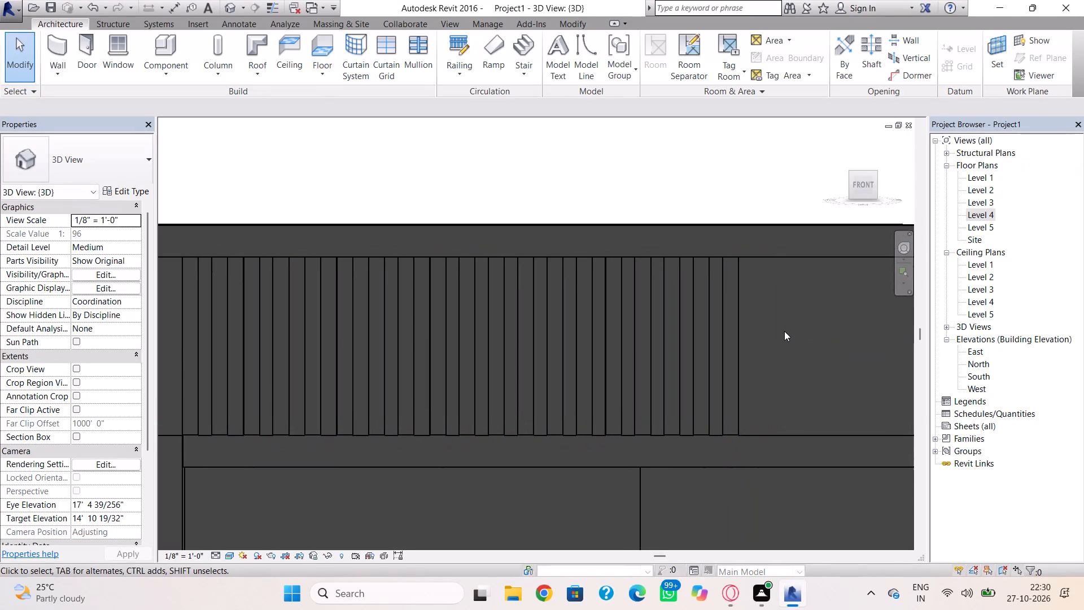
{"action": "scroll", "coordinate": [784, 331], "scroll_direction": "down", "scroll_amount": 6}
{"action": "middle_click_drag", "start_coordinate": [794, 321], "coordinate": [790, 324]}
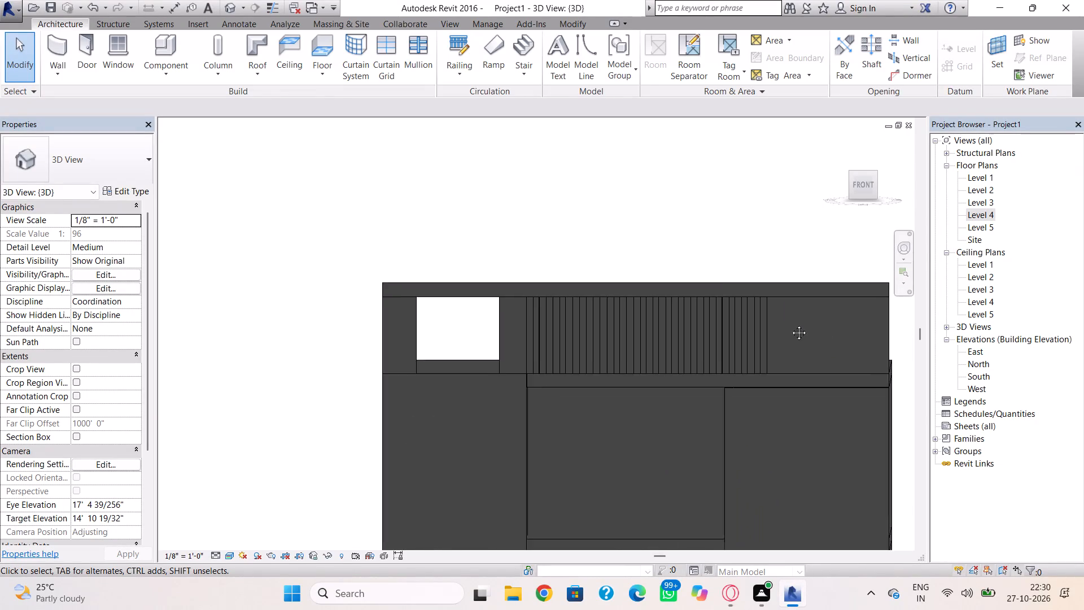
Delete the last four vertical wall reveals at the end of the parapet row farthest from the cut opening.
{"action": "middle_click_drag", "start_coordinate": [790, 324], "coordinate": [765, 335]}
{"action": "left_click", "coordinate": [737, 343]}
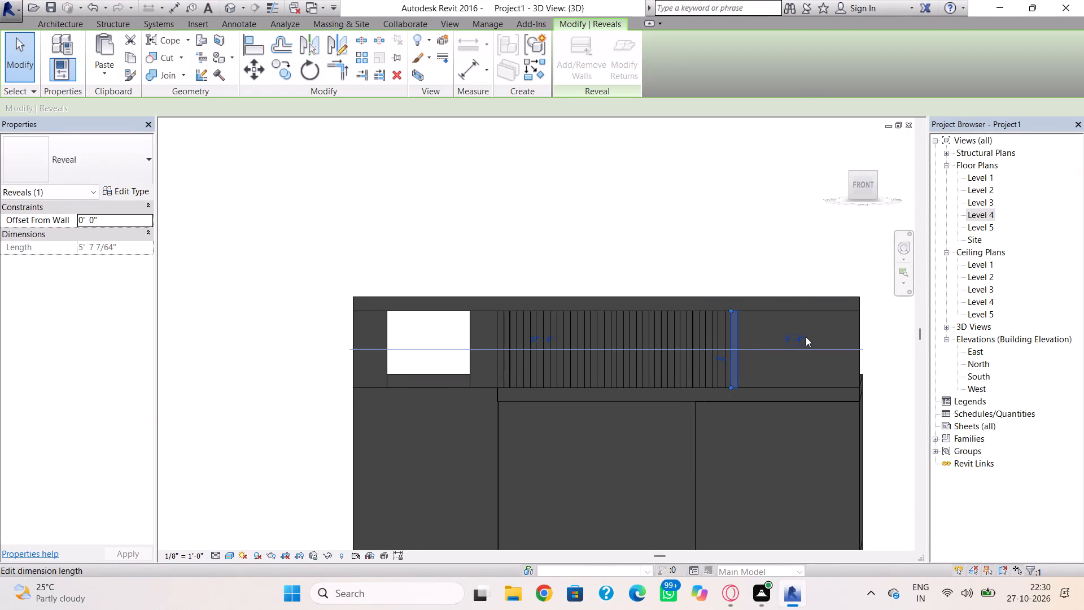
{"action": "key", "text": "Delete"}
{"action": "left_click", "coordinate": [727, 335]}
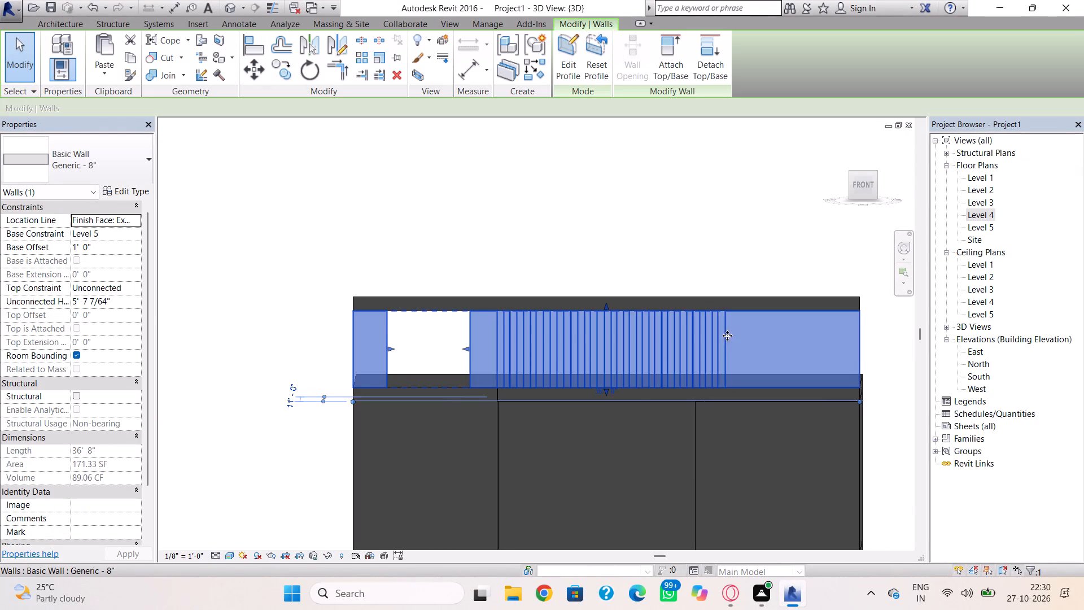
{"action": "key", "text": "Escape"}
{"action": "left_click", "coordinate": [723, 339]}
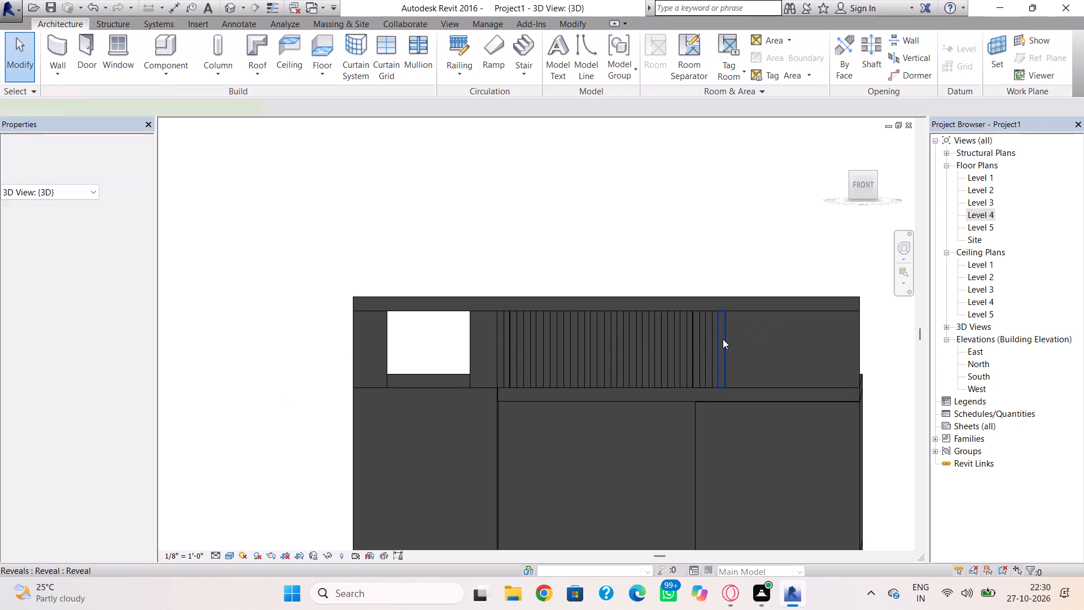
{"action": "key", "text": "Delete"}
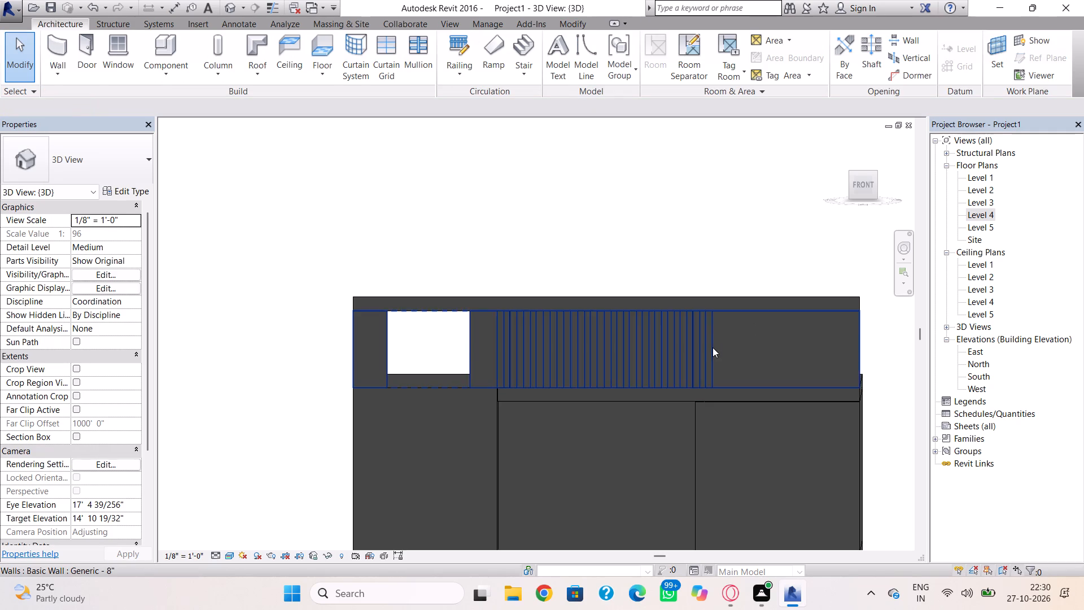
{"action": "left_click", "coordinate": [713, 348]}
{"action": "left_click", "coordinate": [742, 260]}
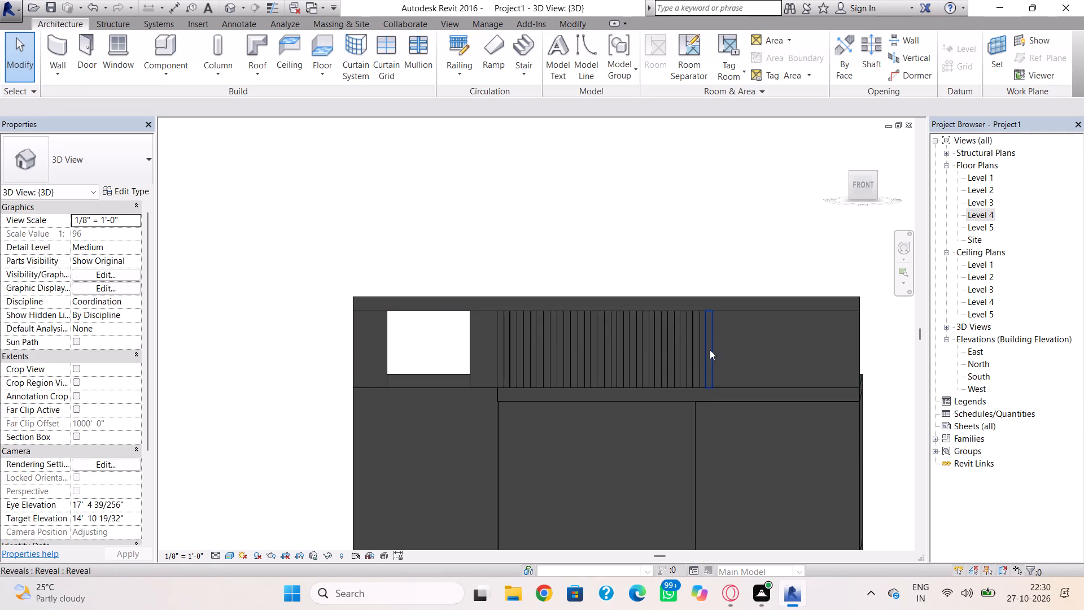
{"action": "left_click", "coordinate": [709, 350]}
{"action": "key", "text": "Delete"}
{"action": "left_click", "coordinate": [700, 350]}
{"action": "key", "text": "Delete"}
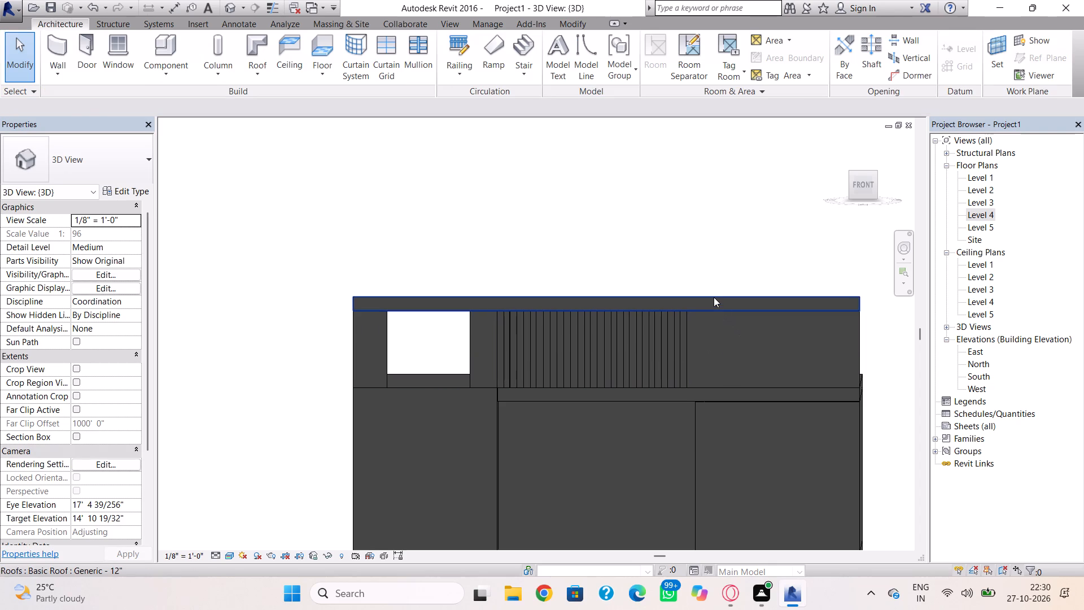
Place two evenly spaced vertical wall reveals on the parapet, starting a second group beyond a blank stretch of wall.
{"action": "left_click", "coordinate": [51, 60]}
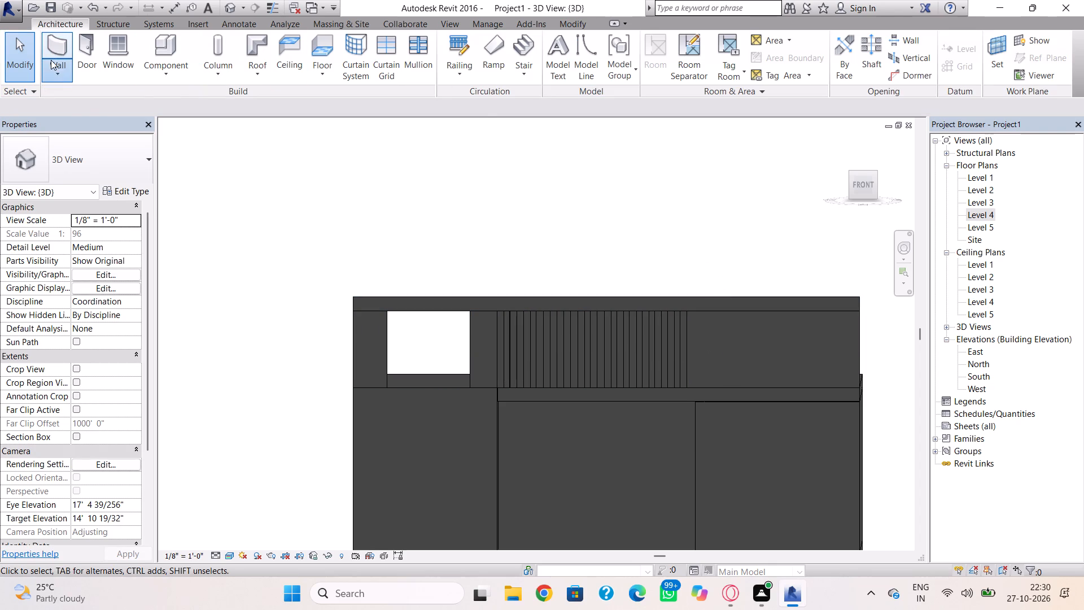
{"action": "left_click", "coordinate": [136, 222]}
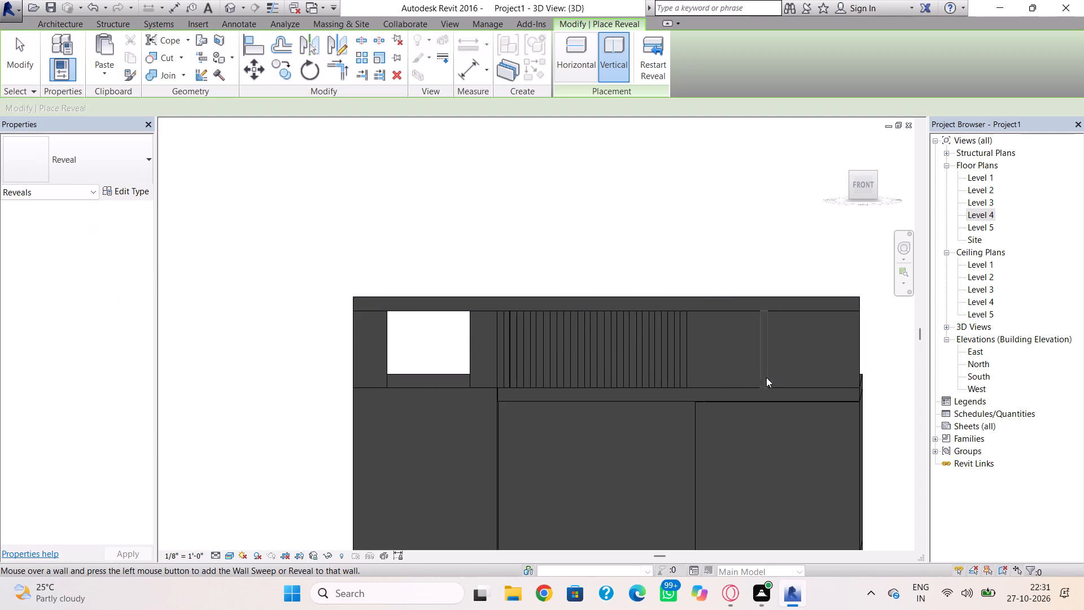
{"action": "left_click", "coordinate": [769, 376]}
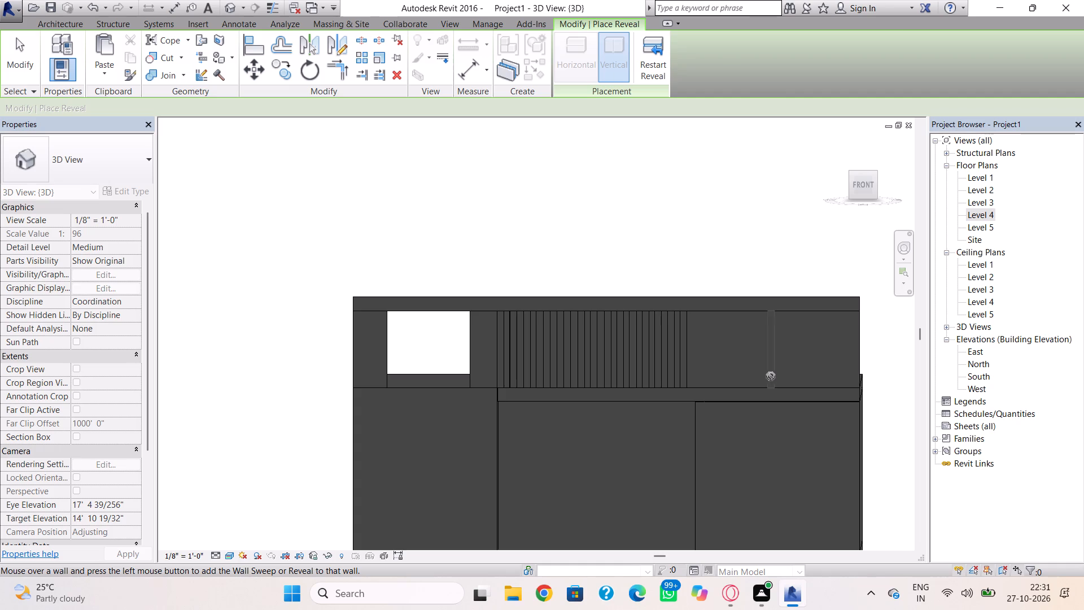
{"action": "left_click", "coordinate": [777, 376]}
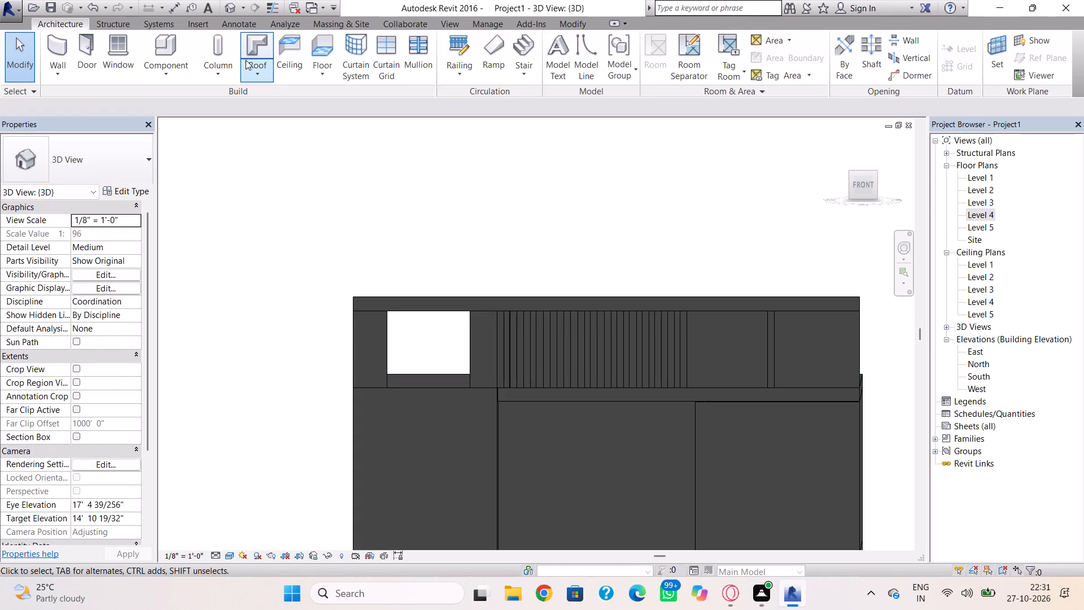
{"action": "left_click", "coordinate": [62, 80]}
{"action": "left_click", "coordinate": [104, 224]}
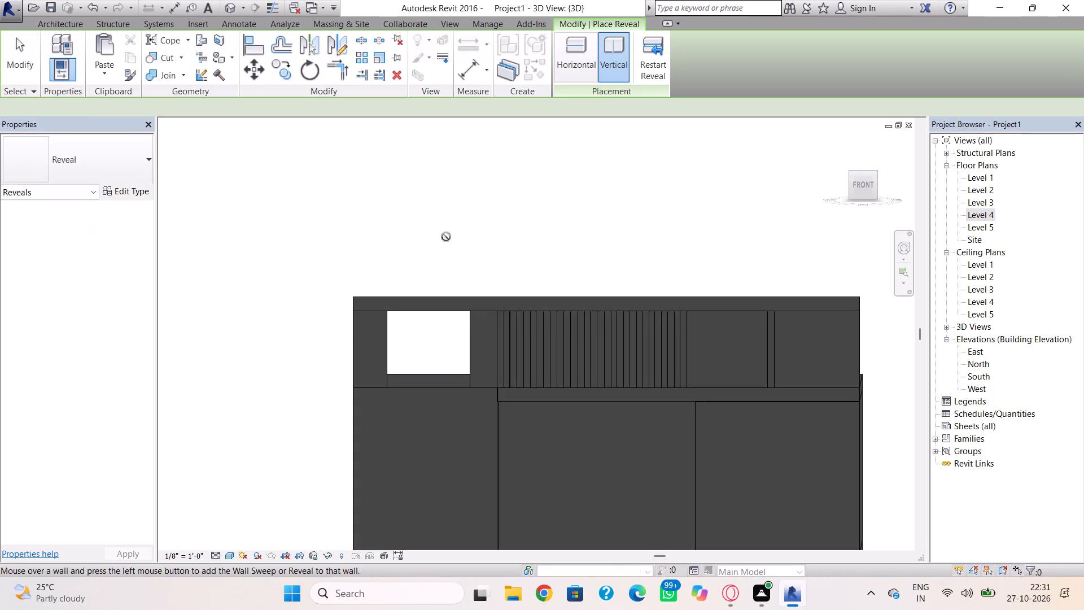
{"action": "left_click", "coordinate": [781, 363]}
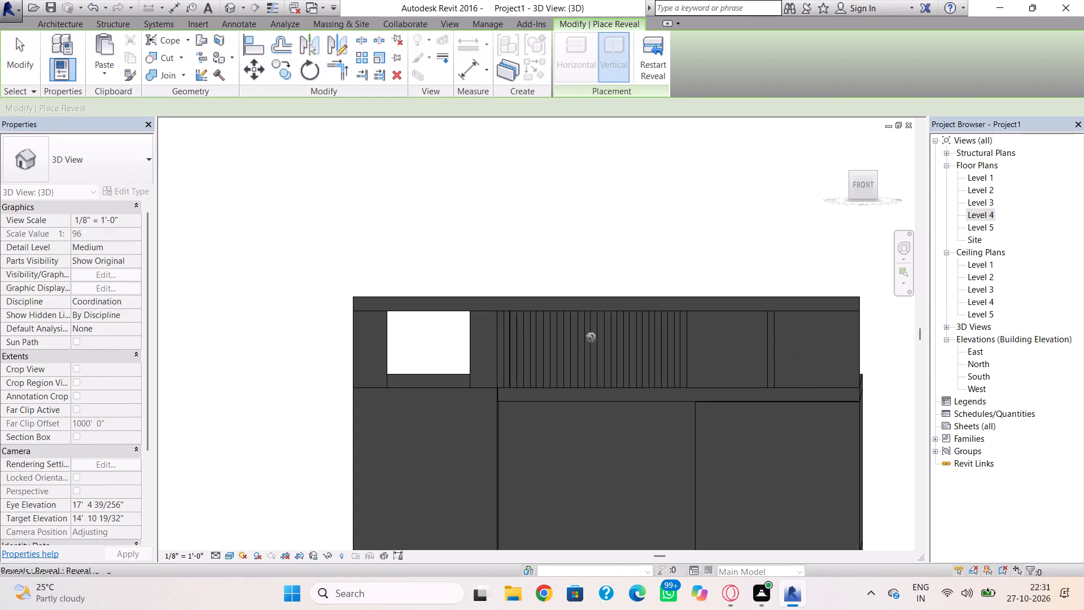
{"action": "left_click", "coordinate": [792, 343]}
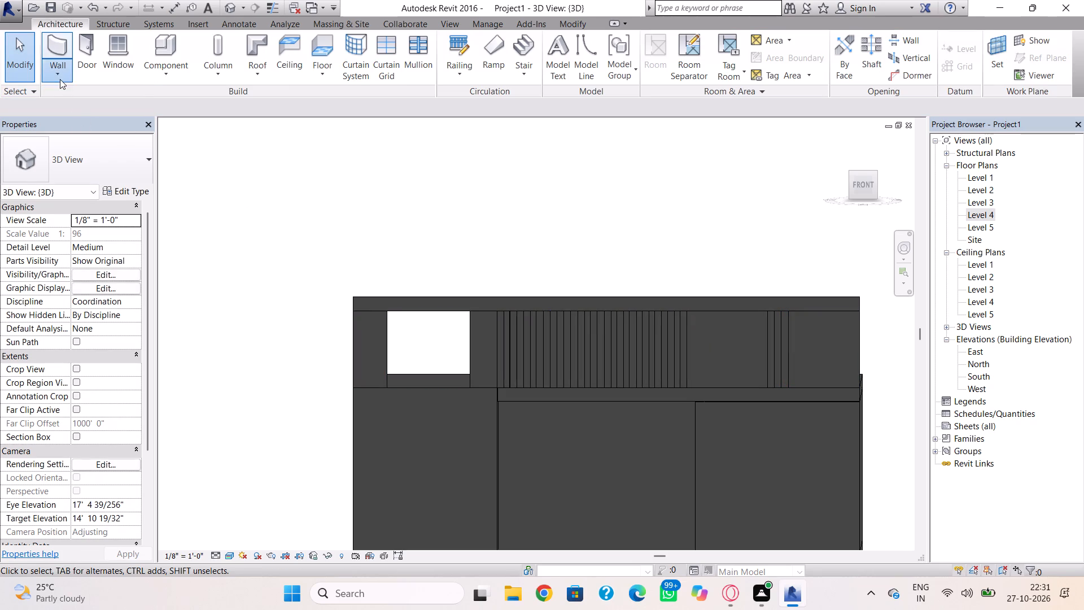
Add three more vertical wall reveals to the second parapet group at the same spacing, toward the end away from the opening.
{"action": "left_click", "coordinate": [60, 79]}
{"action": "left_click", "coordinate": [84, 213]}
{"action": "scroll", "coordinate": [853, 358], "scroll_direction": "up", "scroll_amount": 4}
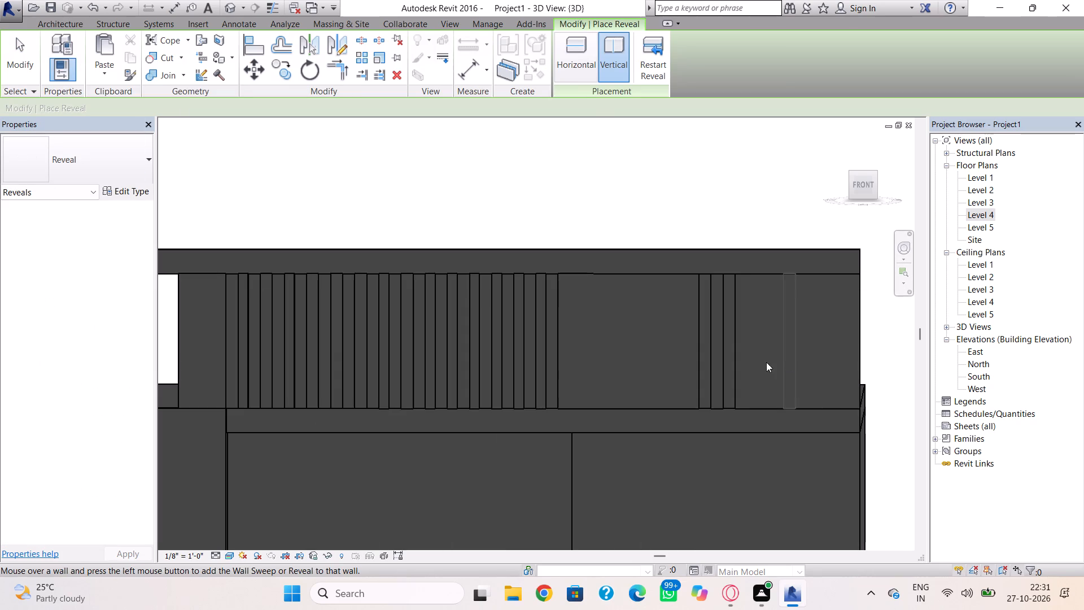
{"action": "double_click", "coordinate": [751, 367]}
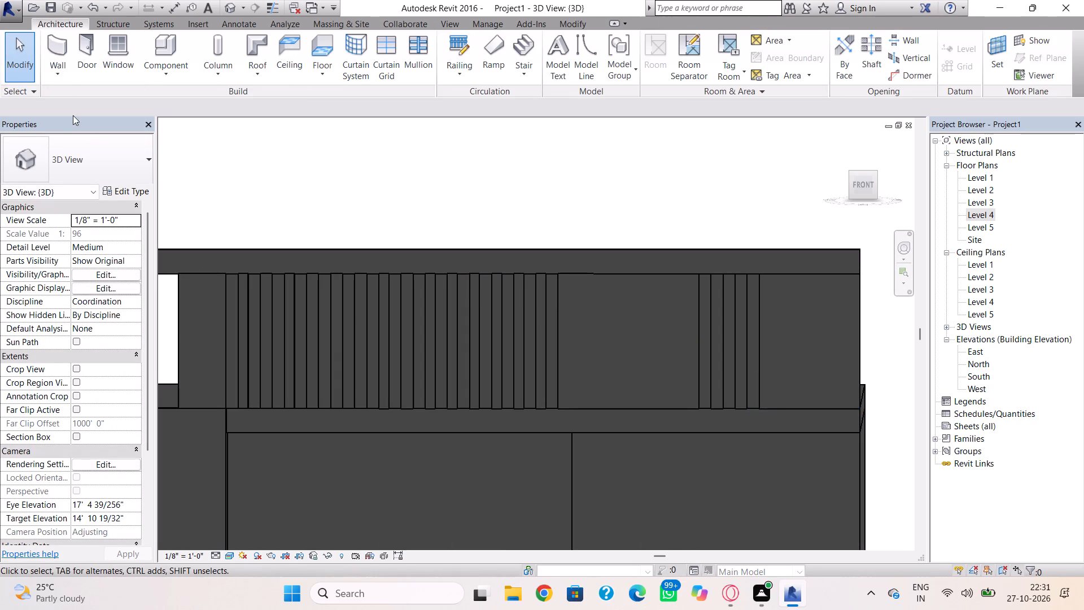
{"action": "left_click", "coordinate": [53, 72]}
{"action": "left_click", "coordinate": [76, 212]}
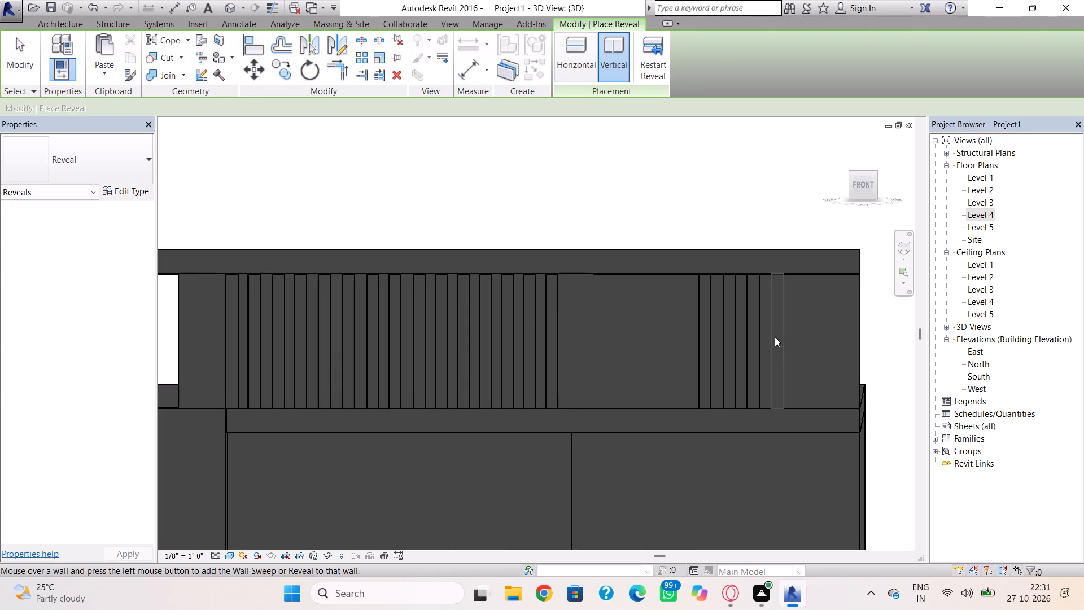
{"action": "double_click", "coordinate": [775, 337]}
{"action": "left_click", "coordinate": [69, 80]}
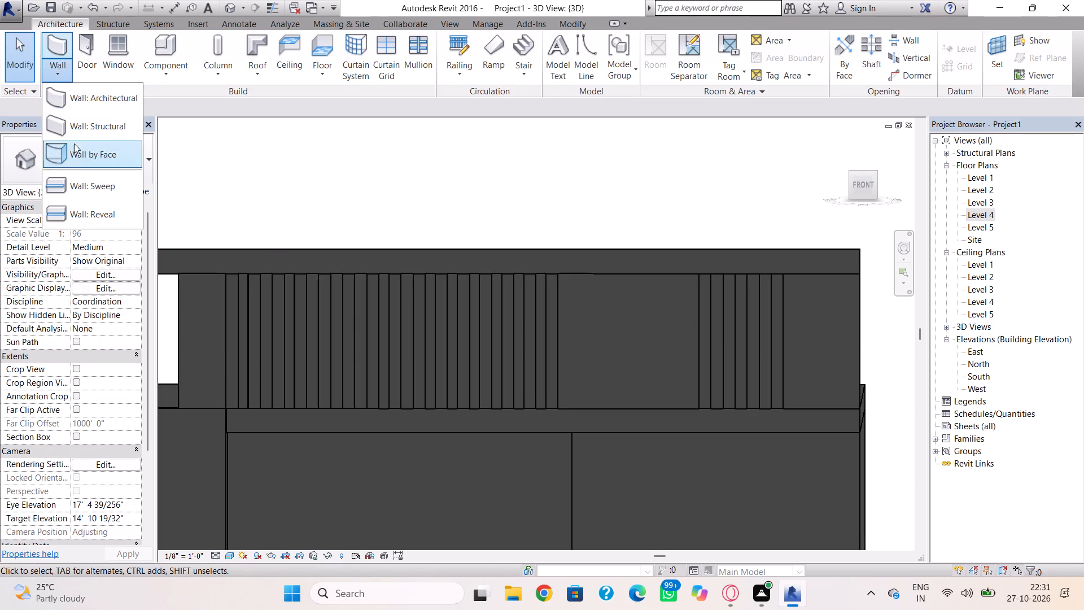
{"action": "left_click", "coordinate": [87, 211]}
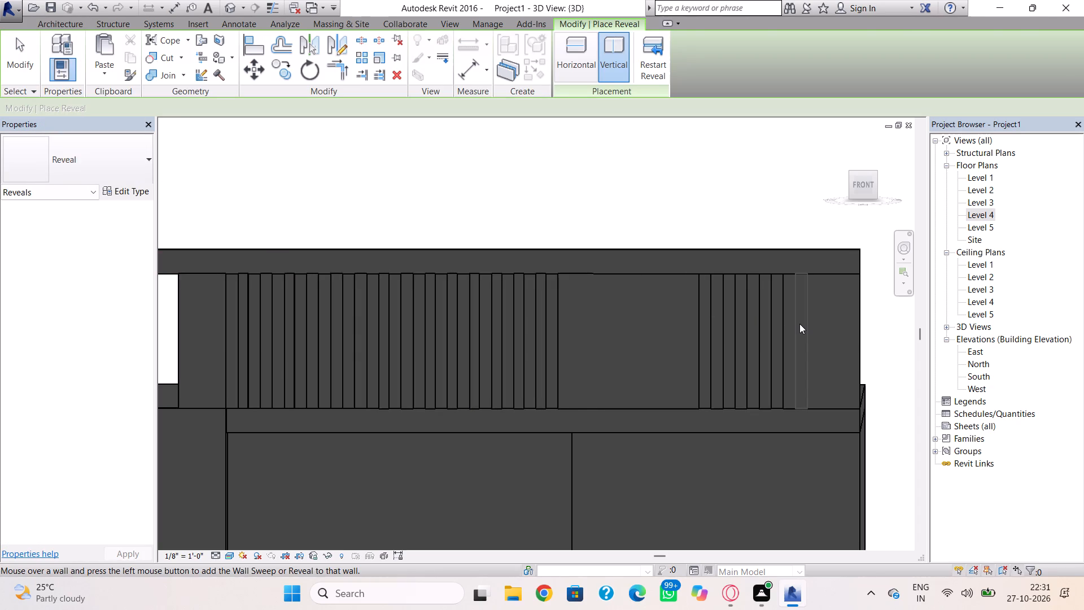
{"action": "double_click", "coordinate": [799, 324]}
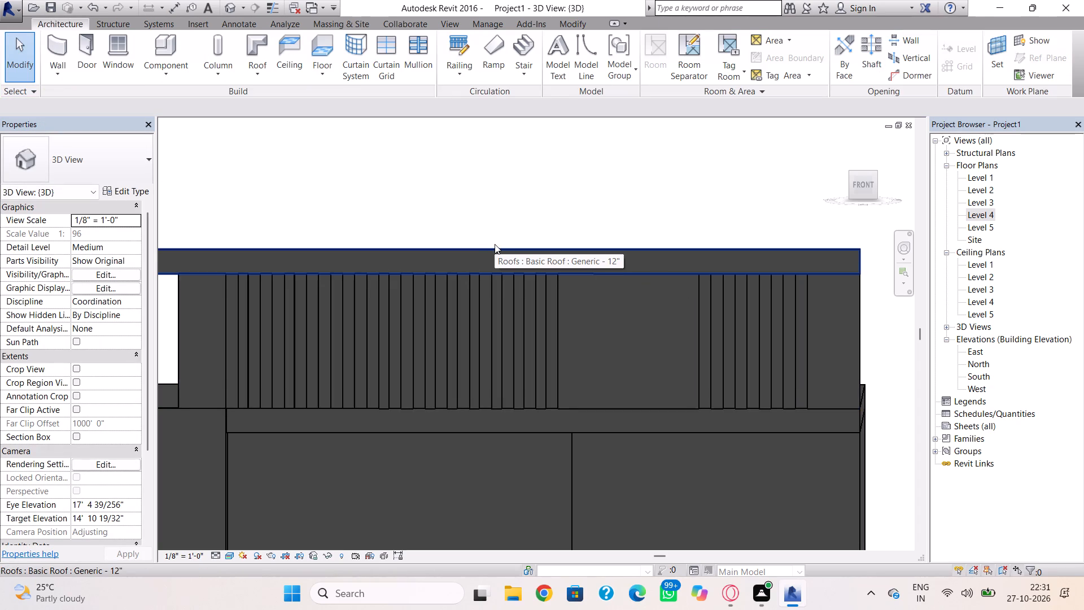
{"action": "key", "text": "Escape"}
Examine the whole front facade, from the two parapet reveal groups down to the base slab.
{"action": "scroll", "coordinate": [504, 240], "scroll_direction": "down", "scroll_amount": 4}
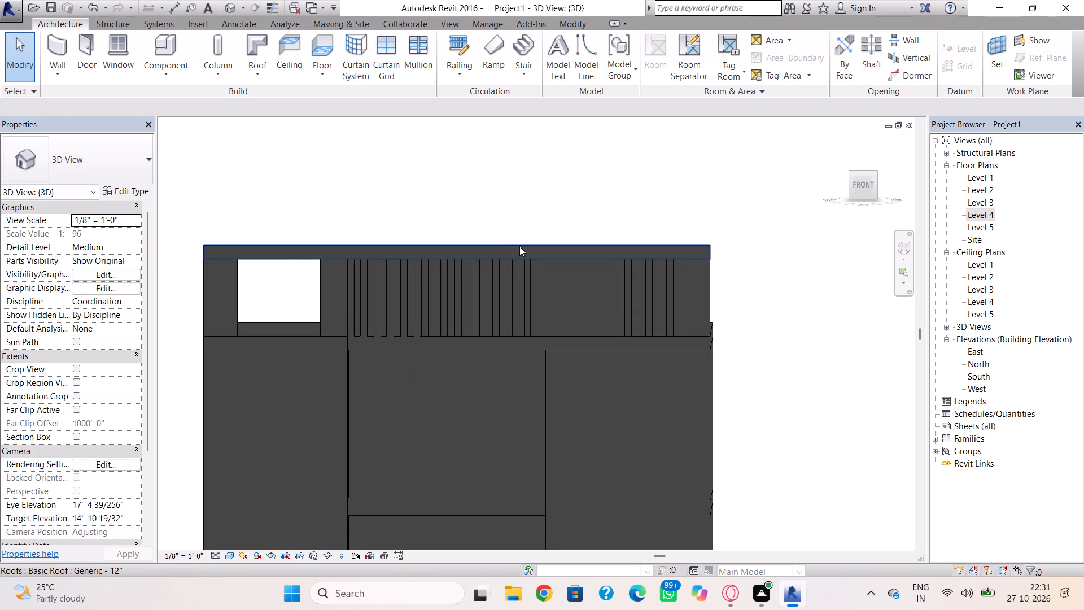
{"action": "scroll", "coordinate": [516, 246], "scroll_direction": "down", "scroll_amount": 2}
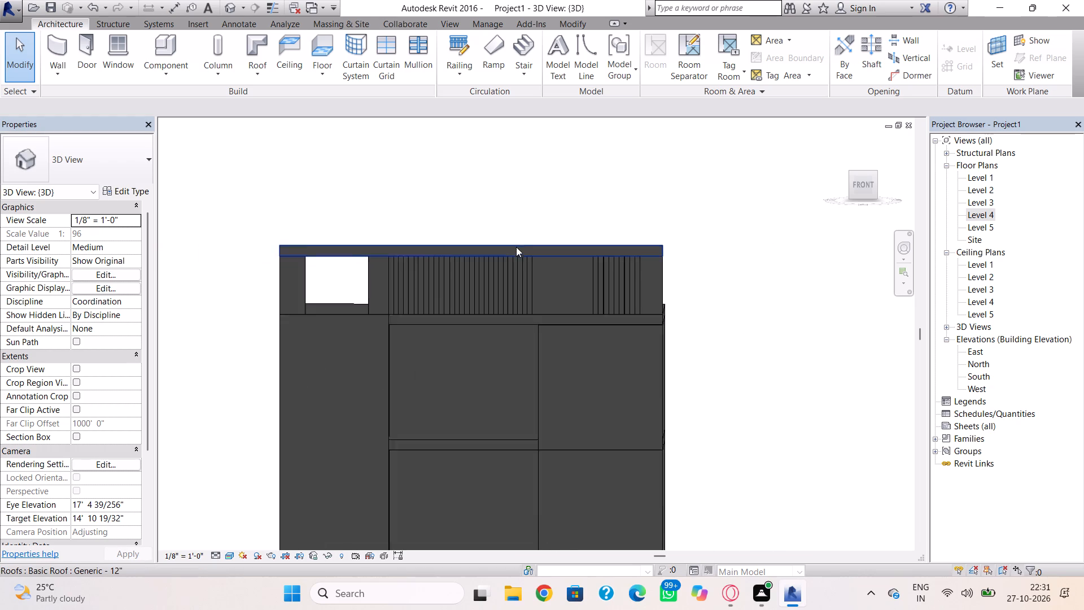
{"action": "scroll", "coordinate": [516, 247], "scroll_direction": "down", "scroll_amount": 2}
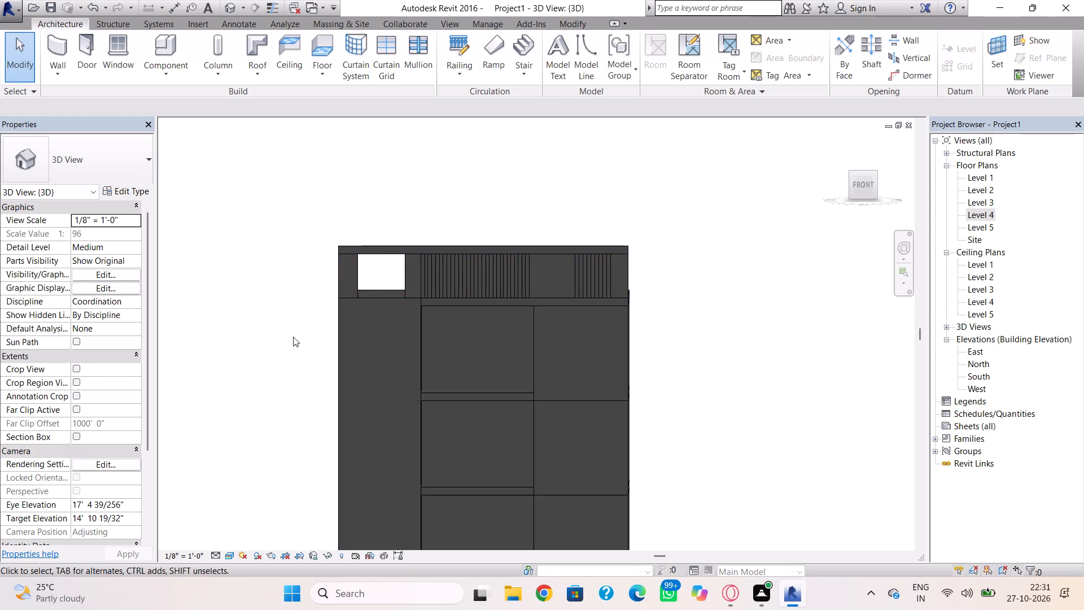
{"action": "scroll", "coordinate": [256, 362], "scroll_direction": "down", "scroll_amount": 1}
{"action": "middle_click_drag", "start_coordinate": [301, 357], "coordinate": [352, 233]}
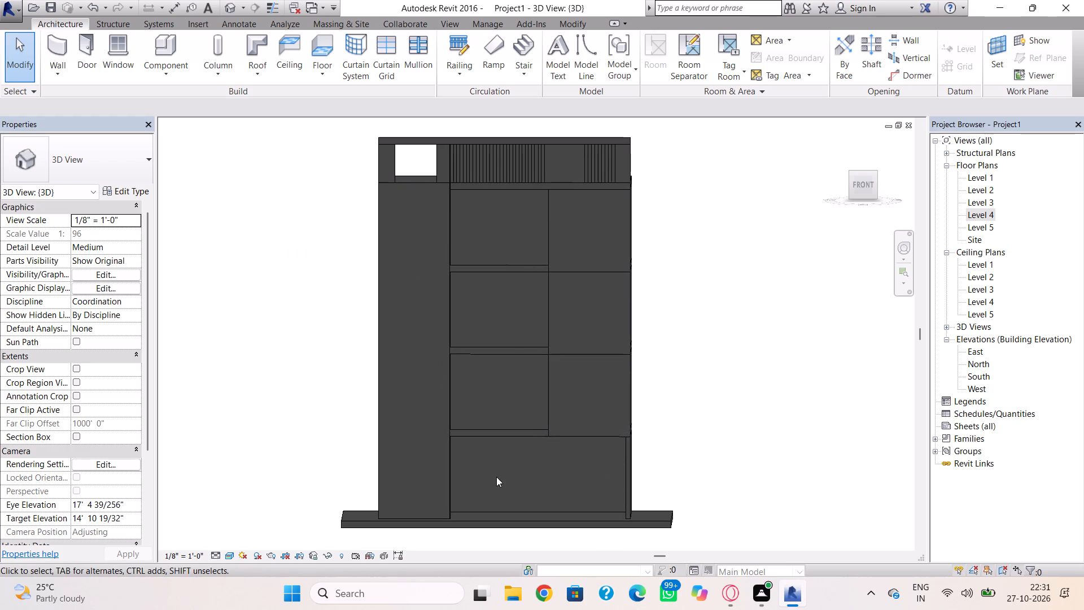
{"action": "right_click_drag", "start_coordinate": [490, 480], "coordinate": [496, 508], "text": "shift"}
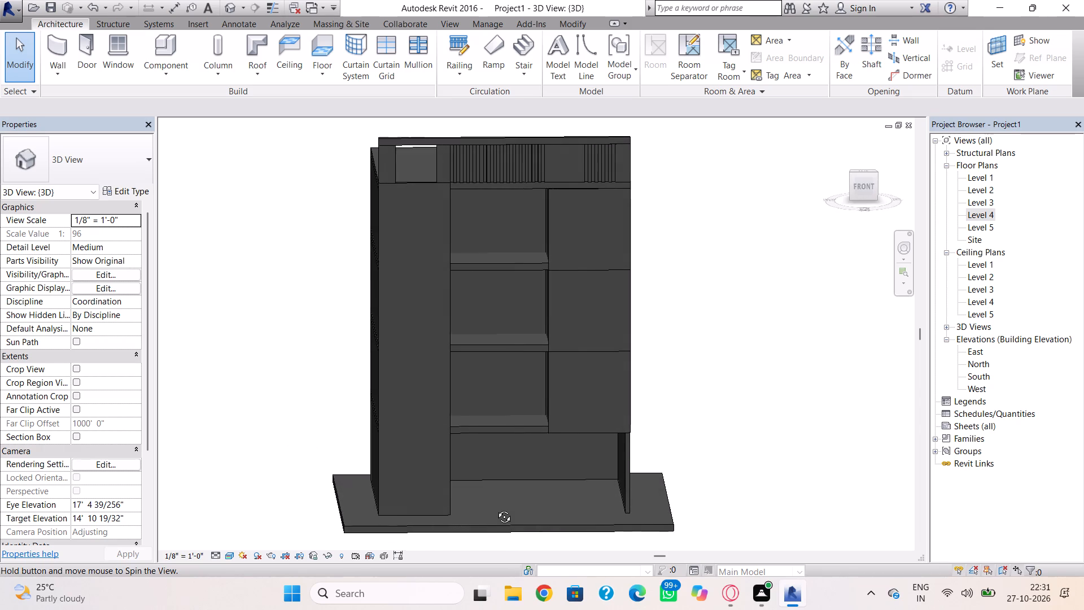
{"action": "right_click_drag", "start_coordinate": [496, 508], "coordinate": [488, 472], "text": "shift"}
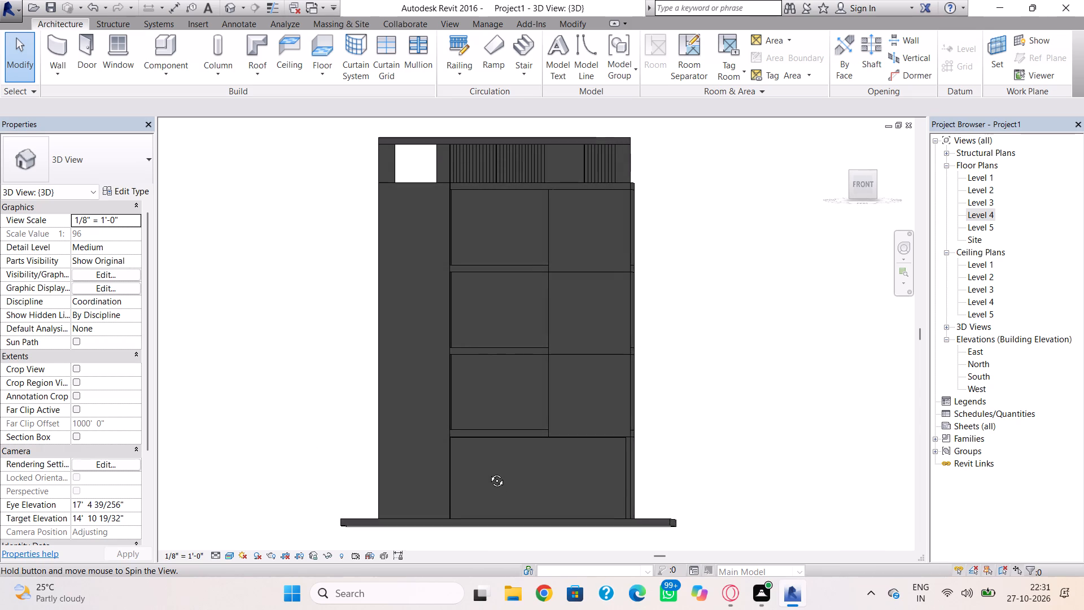
{"action": "right_click_drag", "start_coordinate": [488, 472], "coordinate": [491, 473], "text": "shift"}
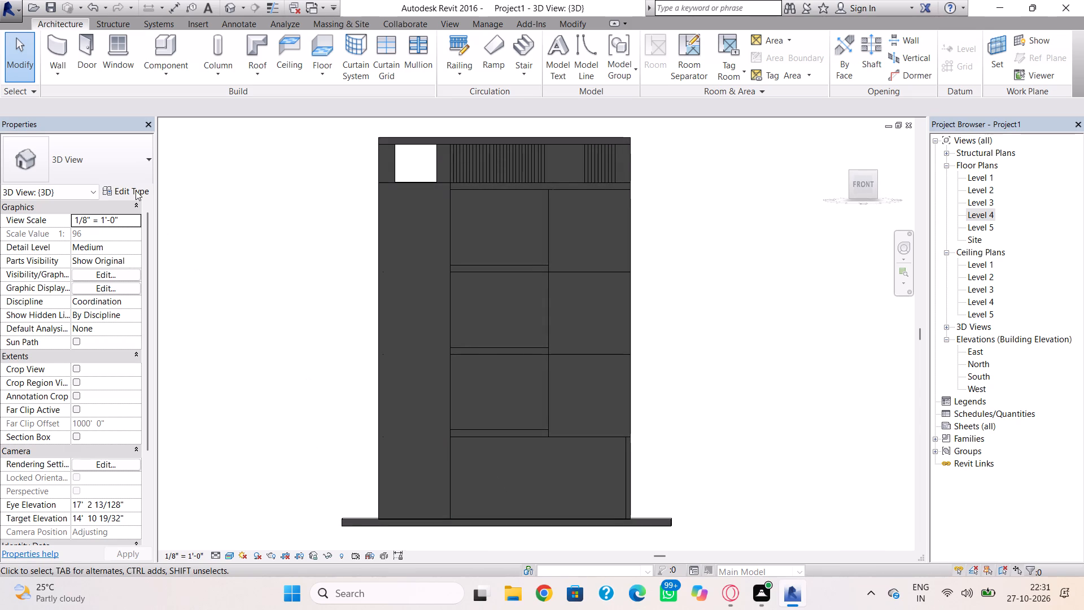
Start a new in-place model component in the Walls family category, accepting the suggested name.
{"action": "left_click", "coordinate": [162, 76]}
{"action": "left_click", "coordinate": [171, 129]}
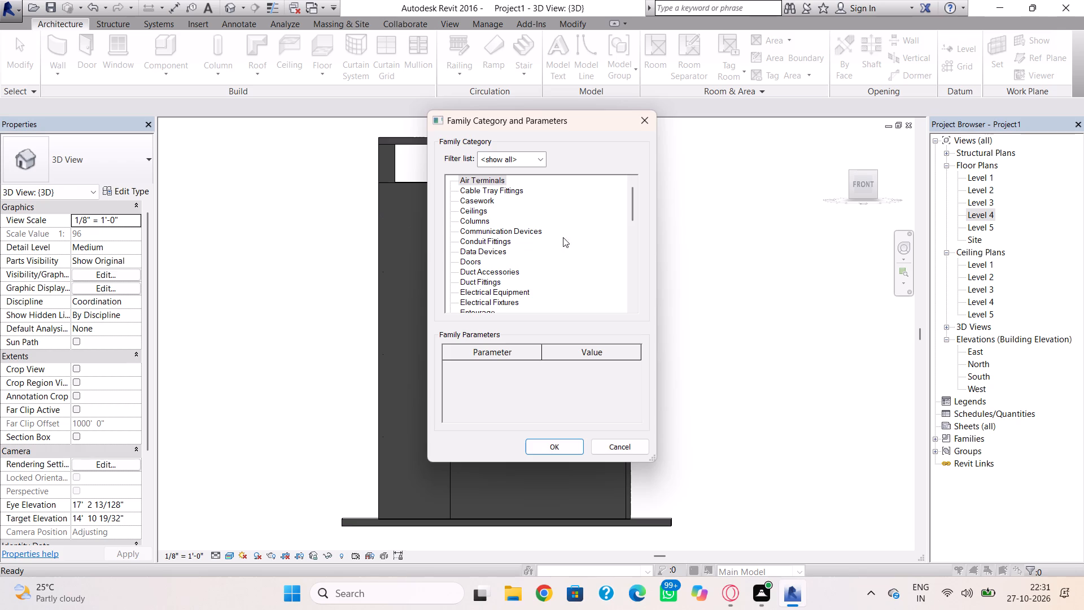
{"action": "left_click_drag", "start_coordinate": [635, 210], "coordinate": [649, 303]}
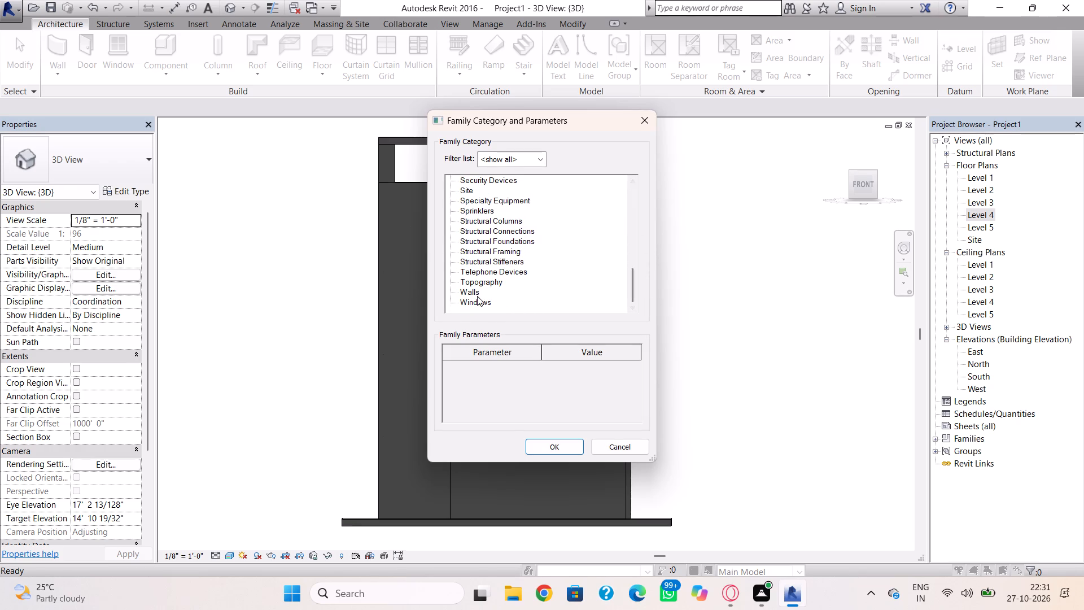
{"action": "left_click", "coordinate": [476, 295]}
{"action": "left_click", "coordinate": [552, 457]}
{"action": "left_click", "coordinate": [552, 450]}
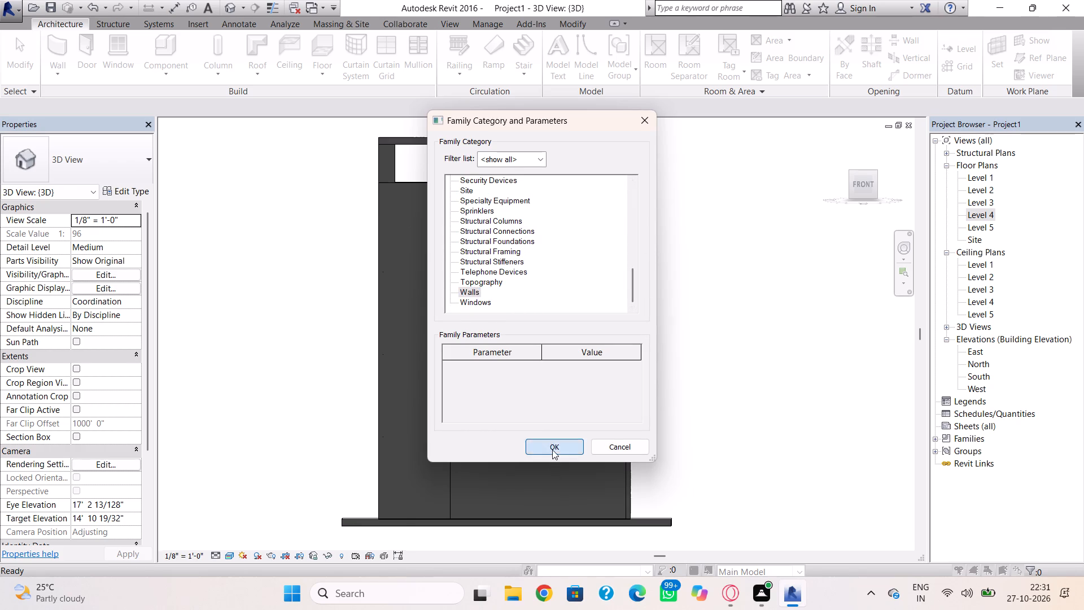
{"action": "left_click", "coordinate": [544, 318]}
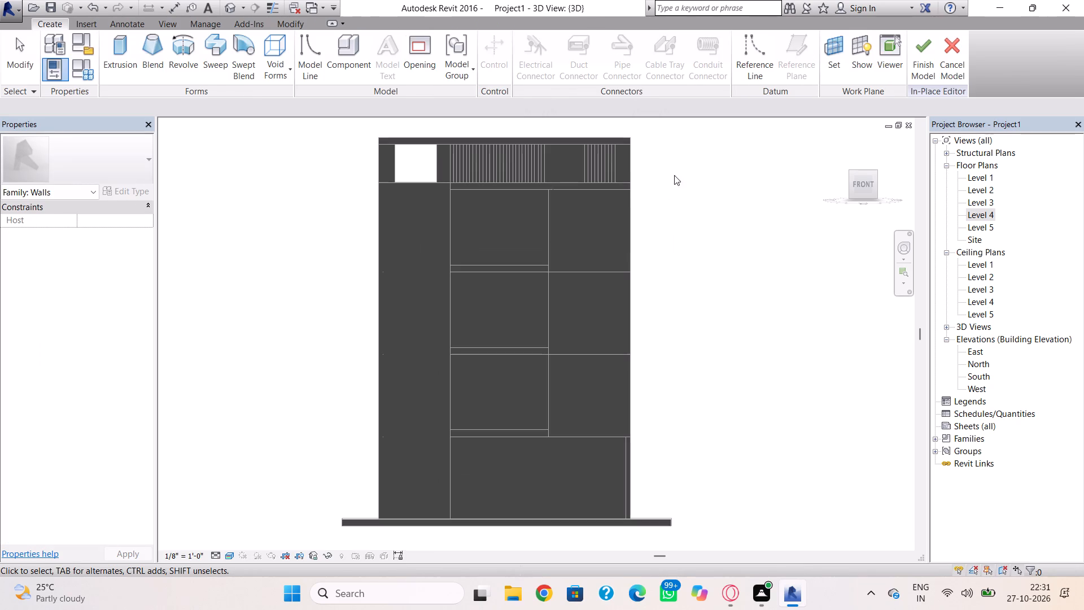
Set the work plane by picking the front face of the tall wall below the parapet's cut opening.
{"action": "left_click", "coordinate": [841, 57]}
{"action": "left_click", "coordinate": [505, 326]}
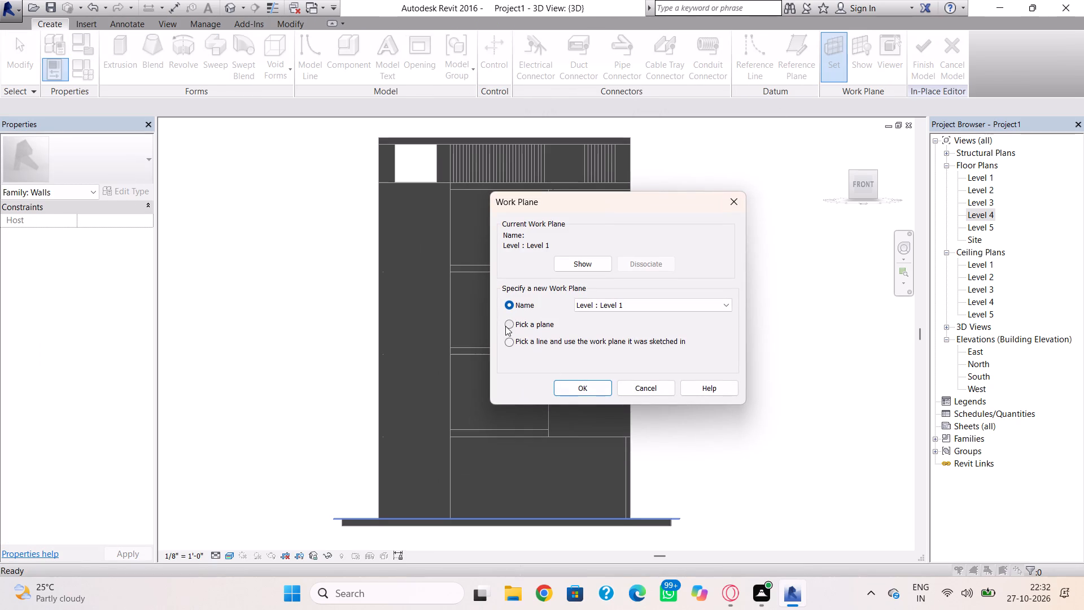
{"action": "left_click", "coordinate": [556, 386]}
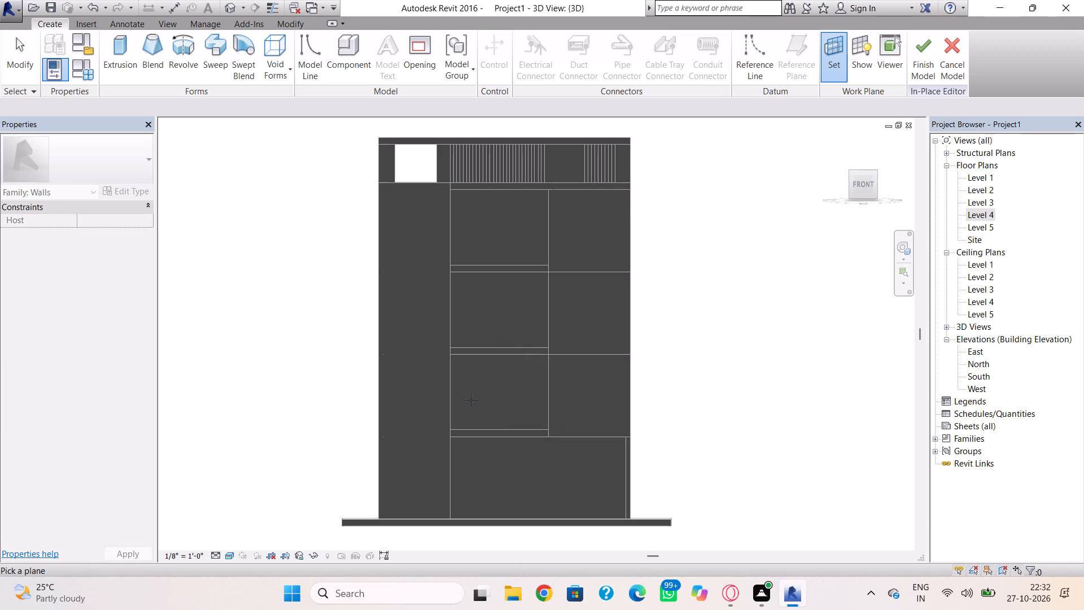
{"action": "right_click_drag", "start_coordinate": [471, 399], "coordinate": [566, 442], "text": "shift"}
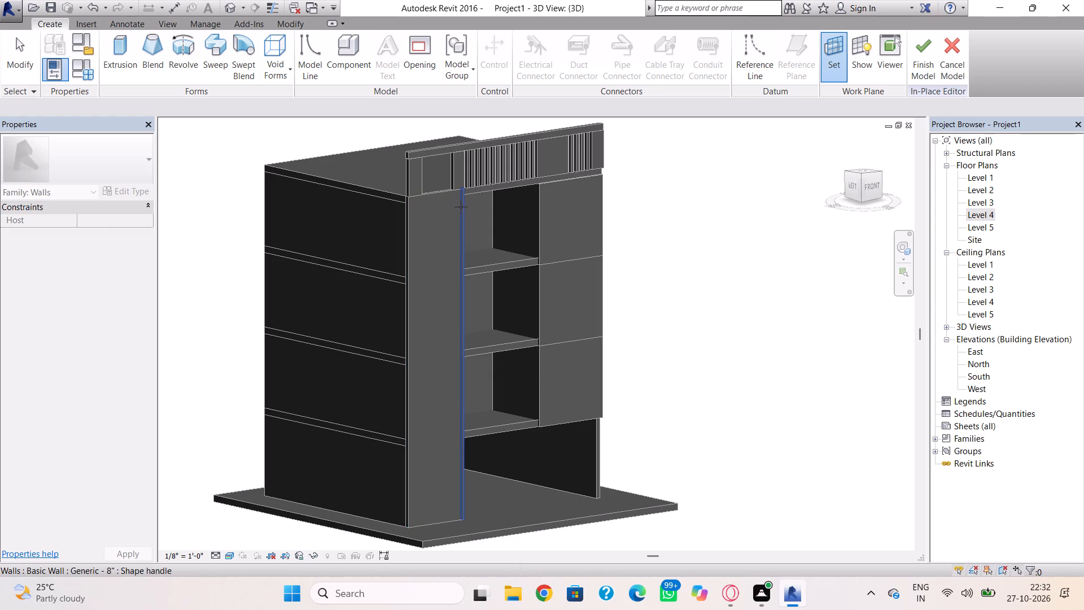
{"action": "right_click_drag", "start_coordinate": [427, 262], "coordinate": [448, 303], "text": "shift"}
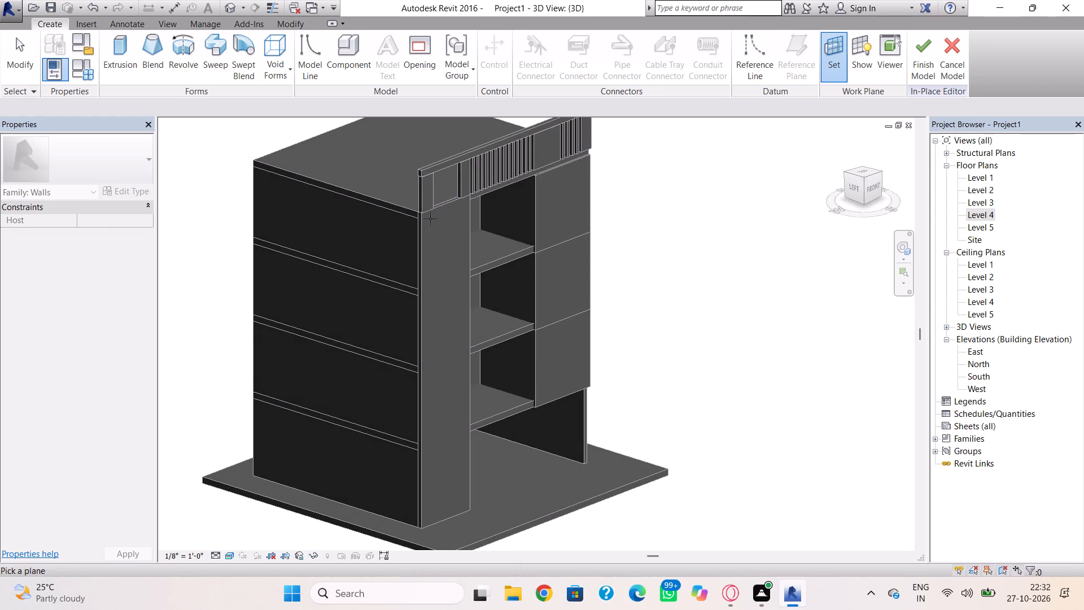
{"action": "left_click", "coordinate": [429, 217]}
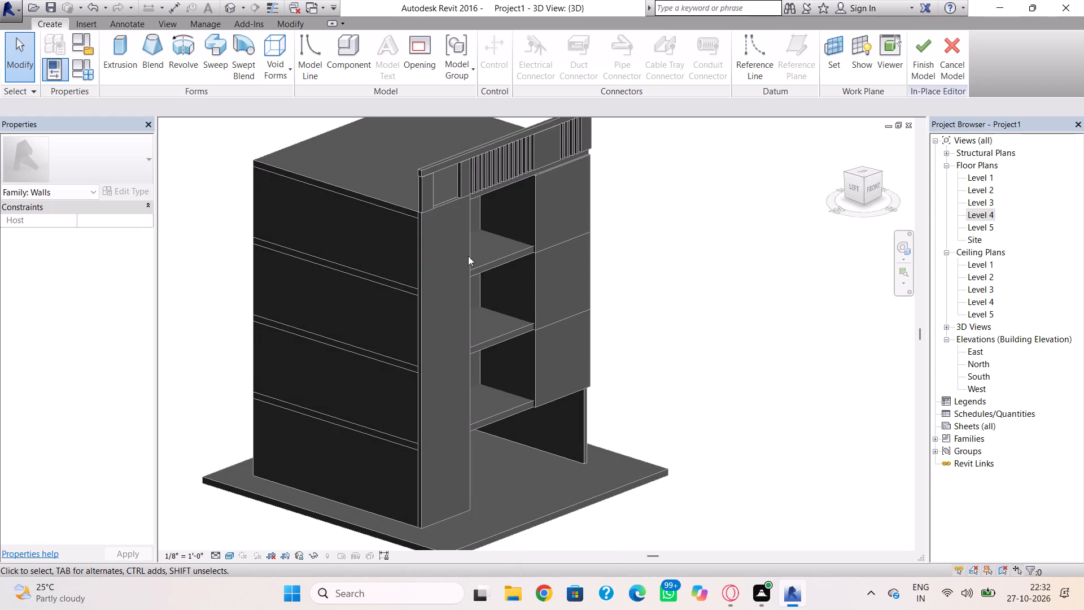
Start a solid extrusion and sketch an outer rectangle across the tall wall's full width, from the parapet's underside down one storey.
{"action": "right_click_drag", "start_coordinate": [619, 295], "coordinate": [464, 250], "text": "shift"}
{"action": "right_click_drag", "start_coordinate": [471, 237], "coordinate": [497, 236], "text": "shift"}
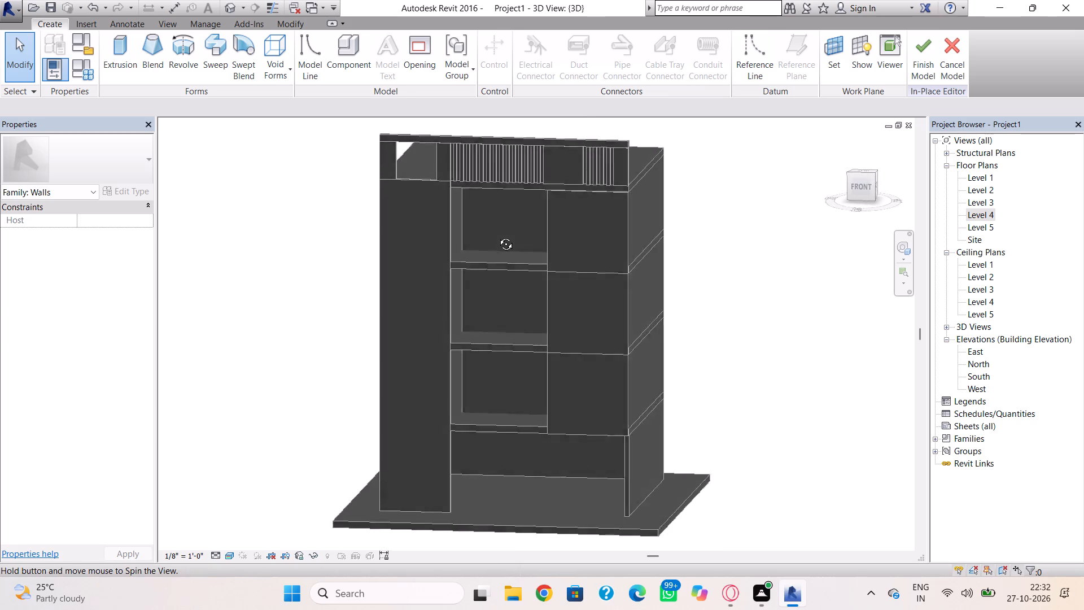
{"action": "right_click_drag", "start_coordinate": [497, 236], "coordinate": [523, 228], "text": "shift"}
{"action": "left_click", "coordinate": [126, 56]}
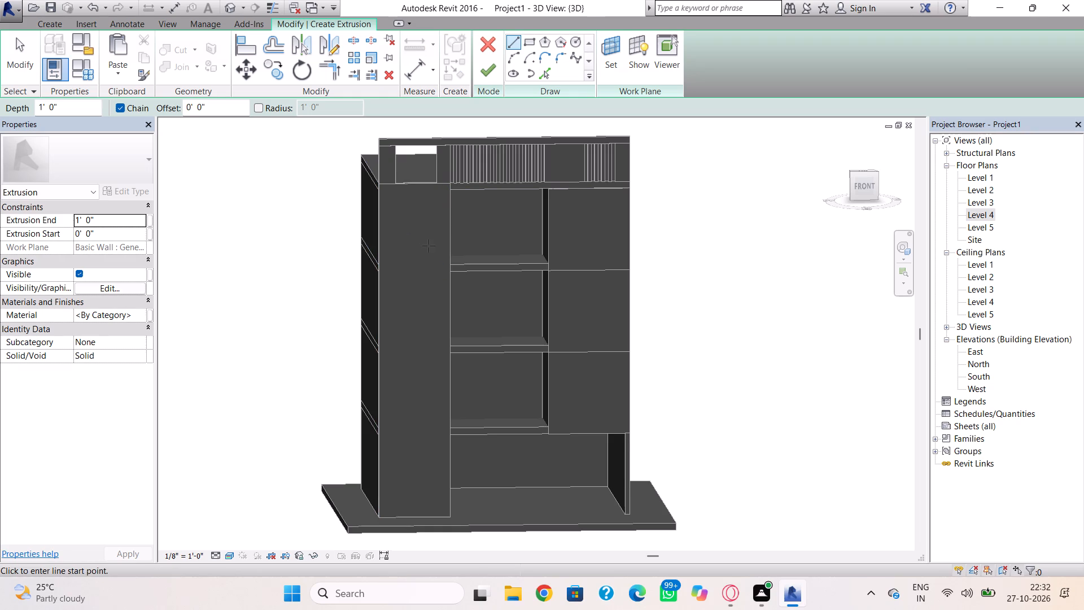
{"action": "left_click", "coordinate": [531, 42]}
{"action": "right_click_drag", "start_coordinate": [723, 315], "coordinate": [706, 308], "text": "shift"}
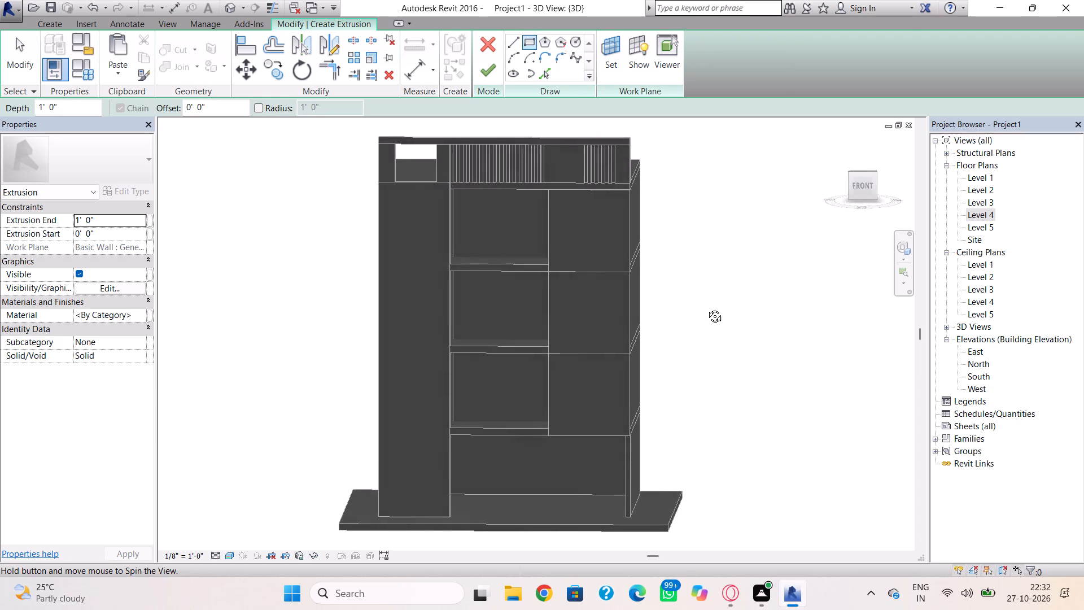
{"action": "right_click_drag", "start_coordinate": [706, 308], "coordinate": [716, 274], "text": "shift"}
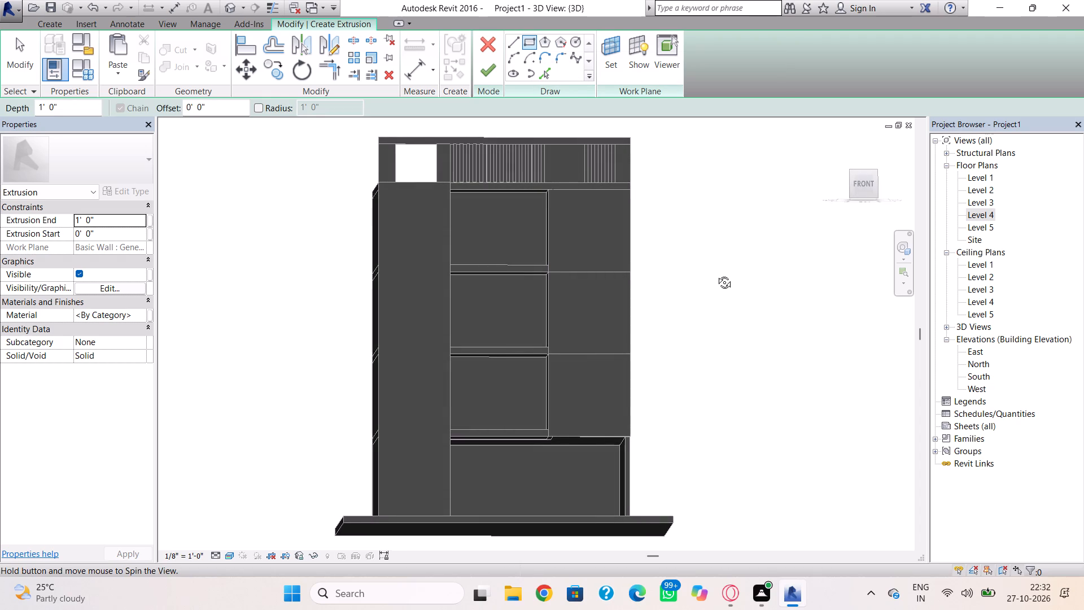
{"action": "right_click_drag", "start_coordinate": [716, 274], "coordinate": [713, 285], "text": "shift"}
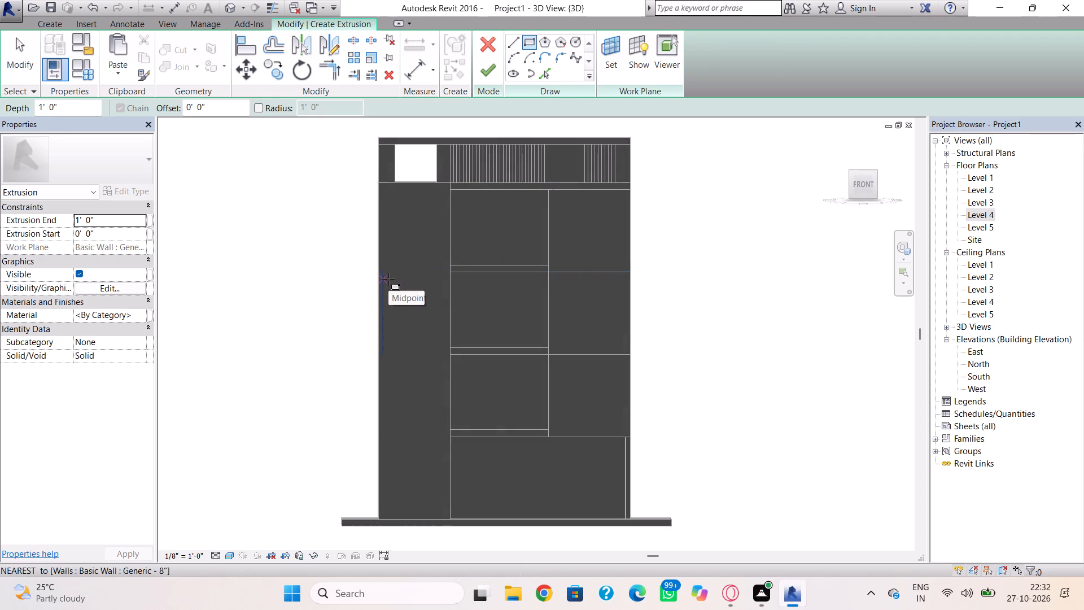
{"action": "left_click", "coordinate": [379, 183]}
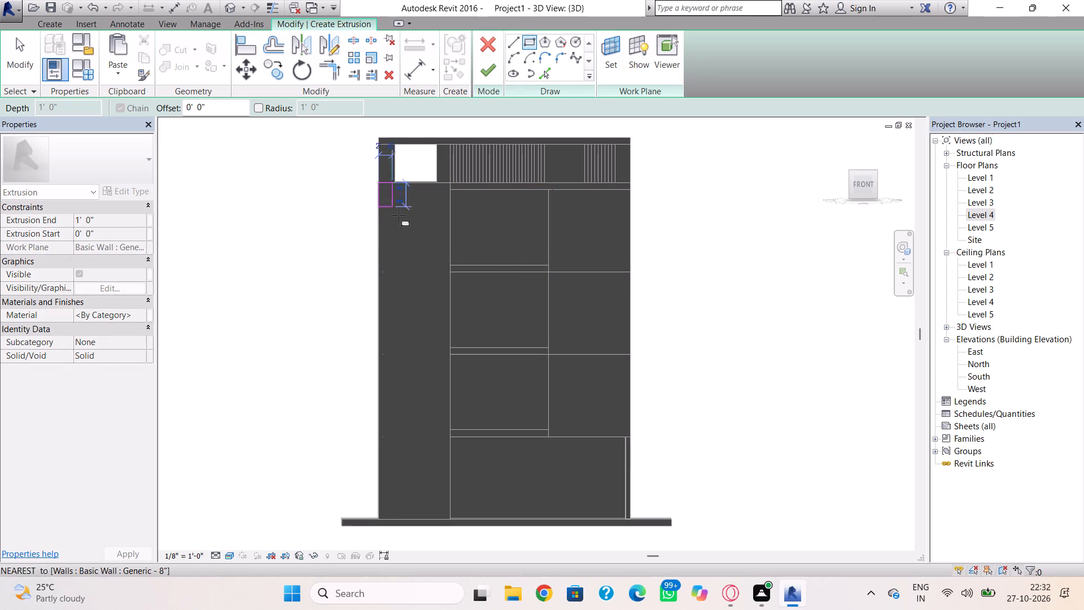
{"action": "left_click", "coordinate": [452, 276]}
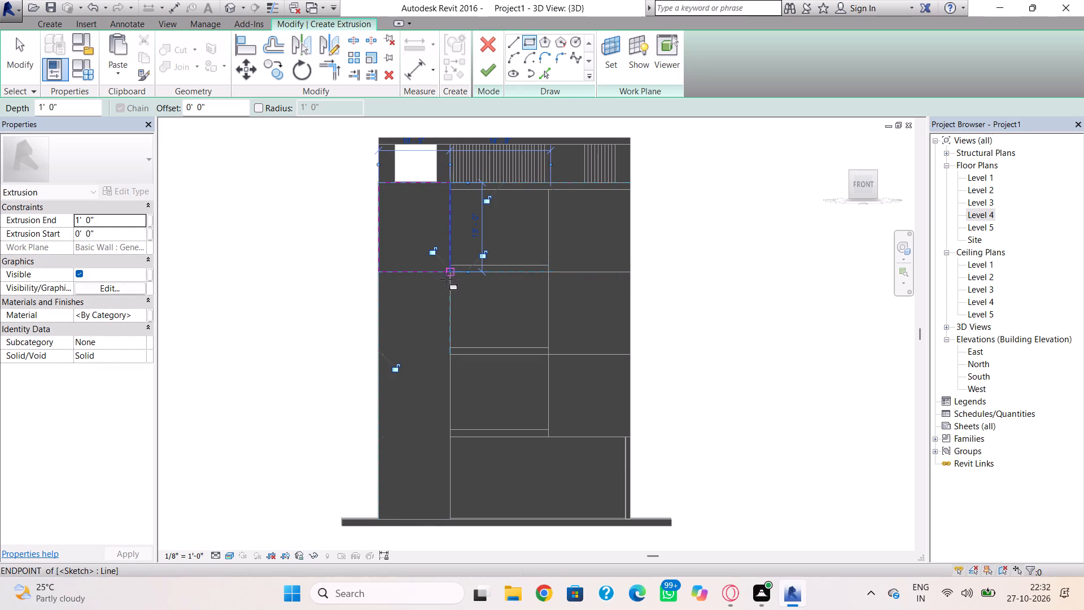
{"action": "key", "text": "Escape"}
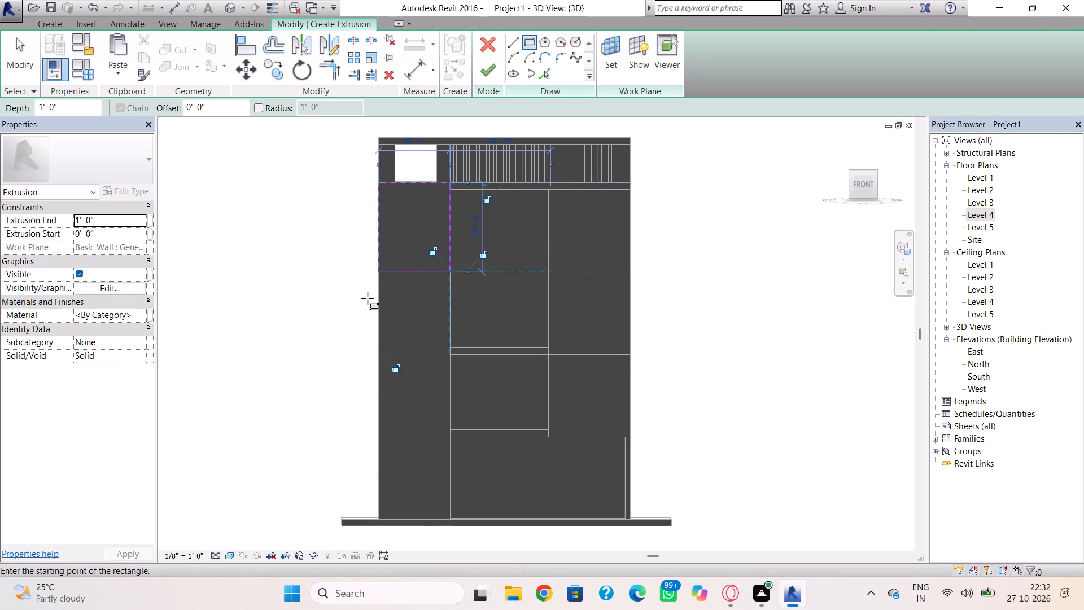
Sketch an inner rectangle about 6'-6" wide and 10'-0" high inside the outer extrusion outline.
{"action": "left_click", "coordinate": [391, 196]}
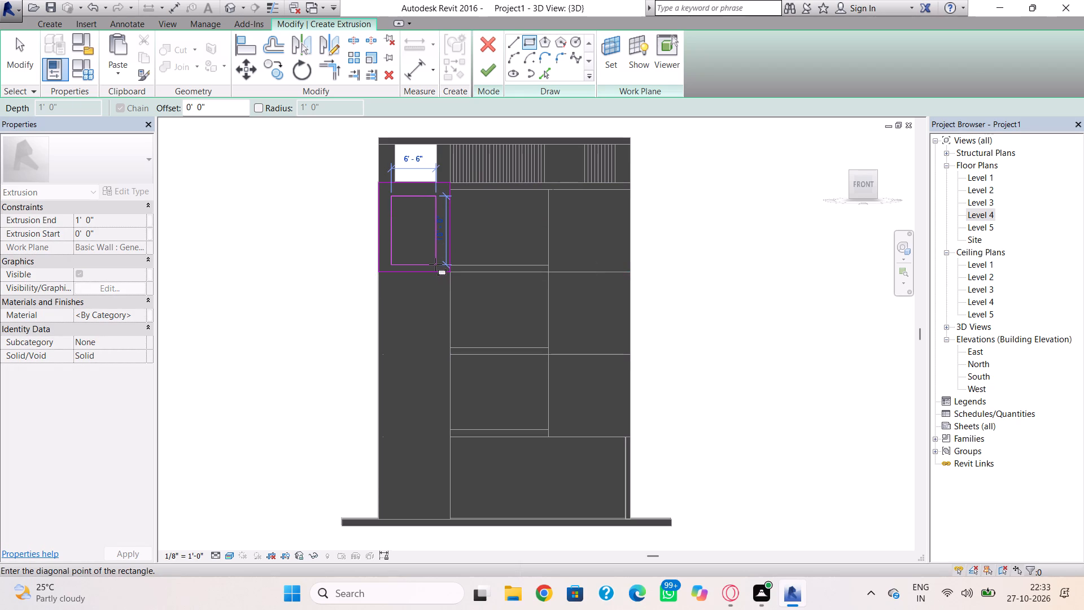
{"action": "left_click", "coordinate": [435, 264]}
{"action": "key", "text": "Escape"}
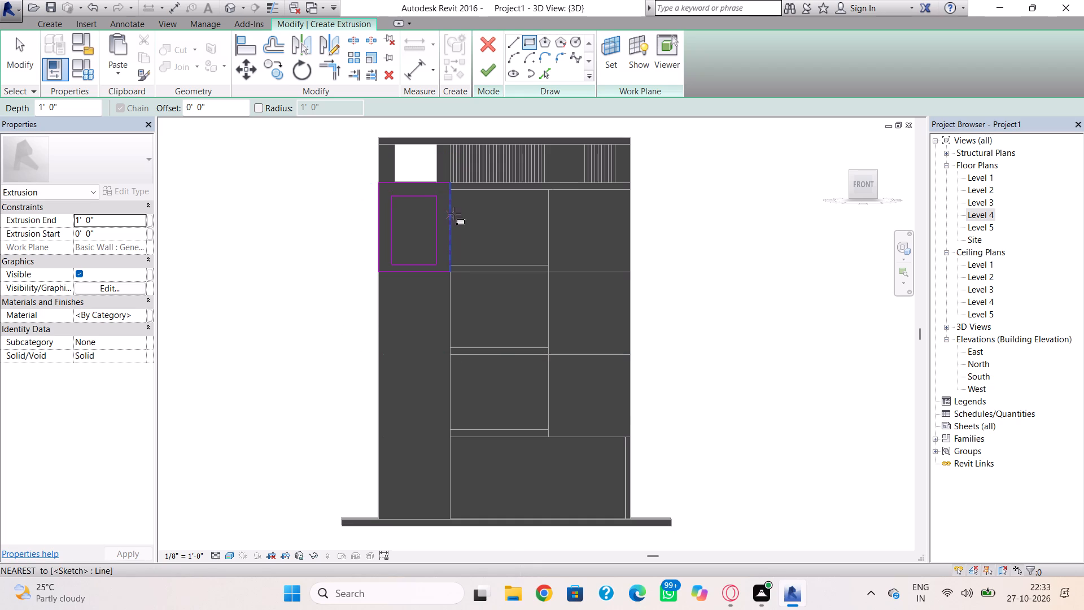
Delete the top line of the inner rectangle.
{"action": "scroll", "coordinate": [442, 217], "scroll_direction": "up", "scroll_amount": 3}
{"action": "middle_click_drag", "start_coordinate": [379, 306], "coordinate": [405, 463]}
{"action": "key", "text": "Escape"}
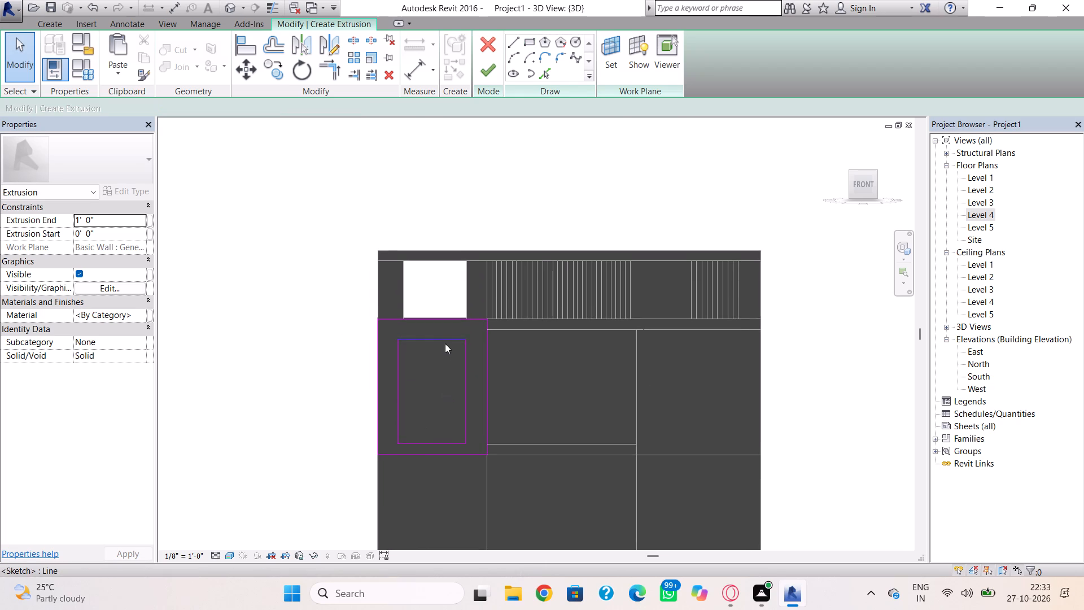
{"action": "left_click", "coordinate": [445, 341]}
{"action": "key", "text": "Delete"}
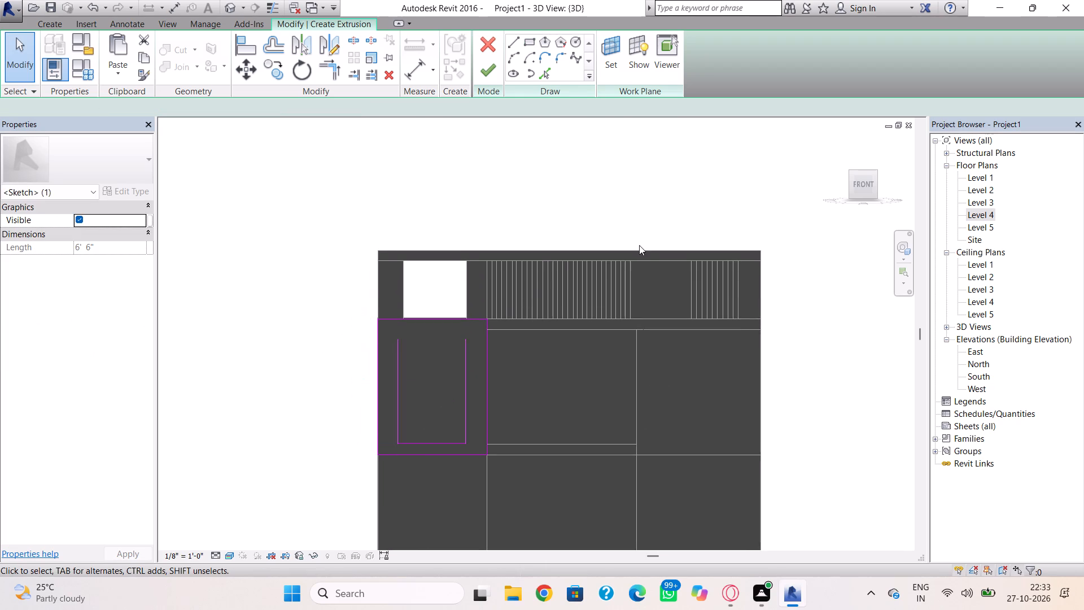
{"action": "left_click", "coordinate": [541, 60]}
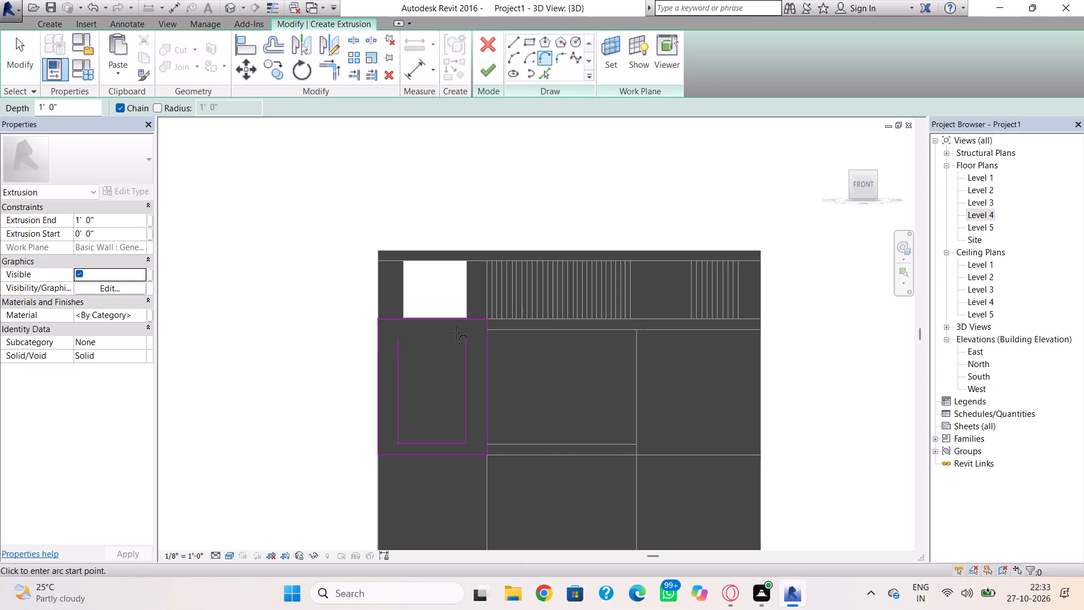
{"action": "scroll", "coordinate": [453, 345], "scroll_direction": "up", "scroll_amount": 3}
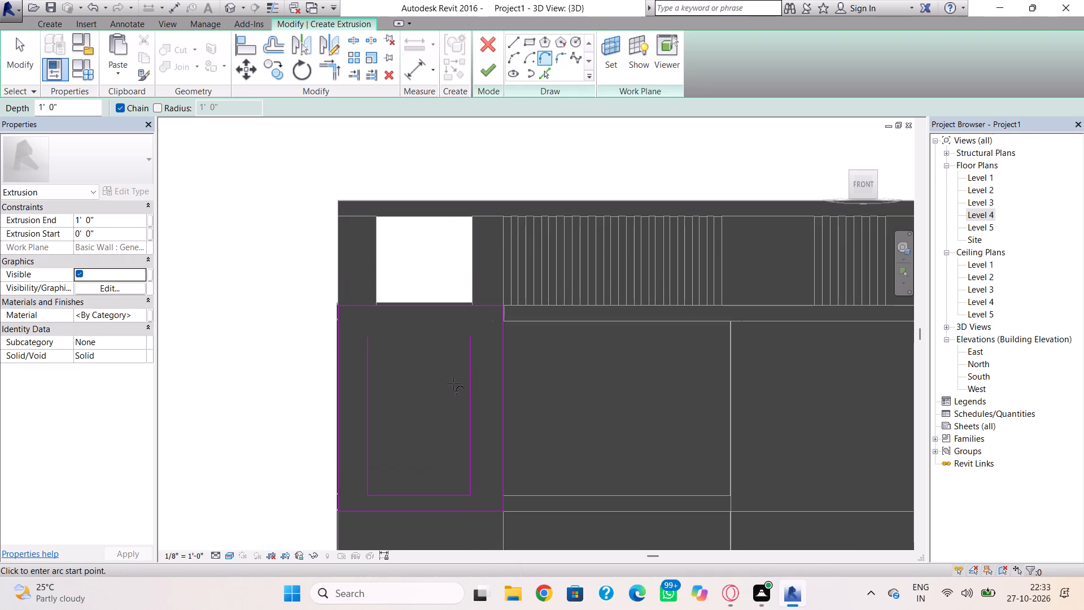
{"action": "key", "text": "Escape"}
Shorten both vertical sides of the inner outline slightly at their upper ends.
{"action": "left_click", "coordinate": [467, 374]}
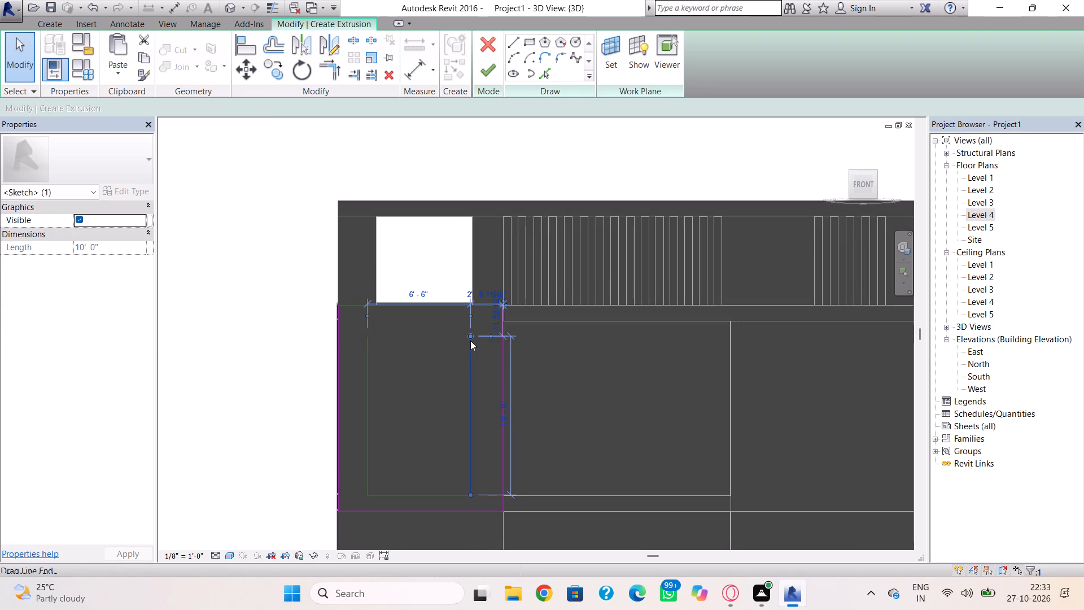
{"action": "left_click_drag", "start_coordinate": [470, 340], "coordinate": [470, 347]}
{"action": "left_click", "coordinate": [436, 368]}
{"action": "left_click", "coordinate": [367, 349]}
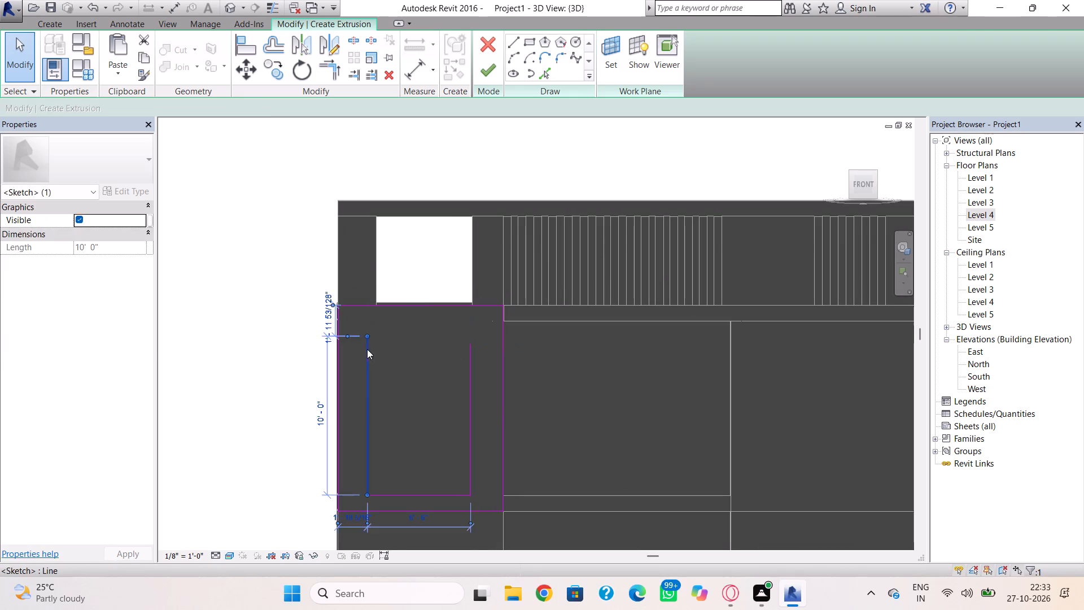
{"action": "left_click_drag", "start_coordinate": [365, 337], "coordinate": [366, 349]}
{"action": "left_click", "coordinate": [392, 327]}
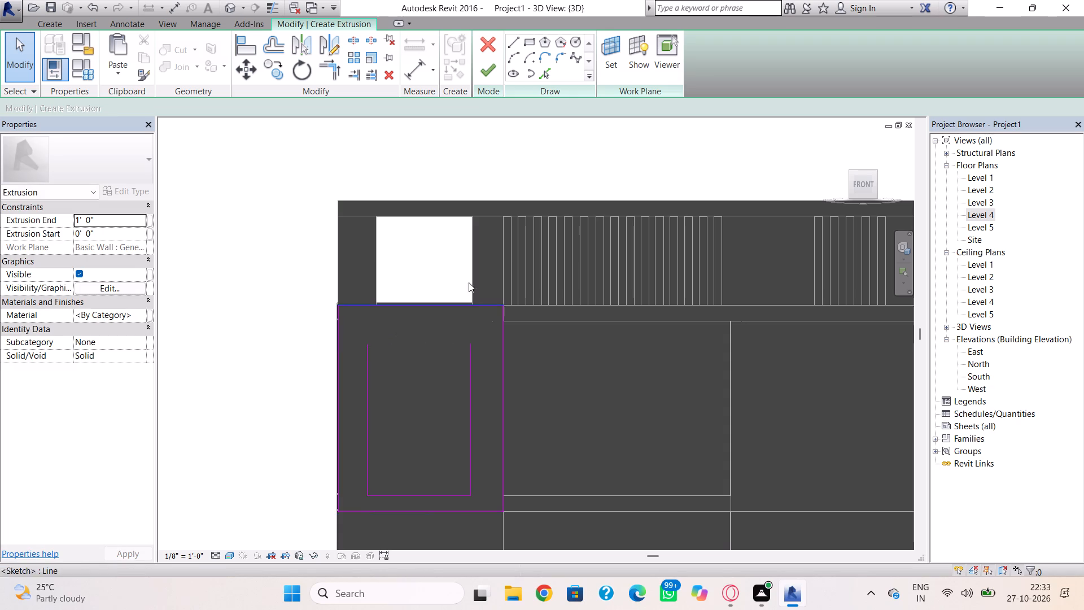
Draw a horizontal line about 5'-6" long between the inner sides' upper ends, leaving a small gap at each corner.
{"action": "left_click", "coordinate": [506, 37]}
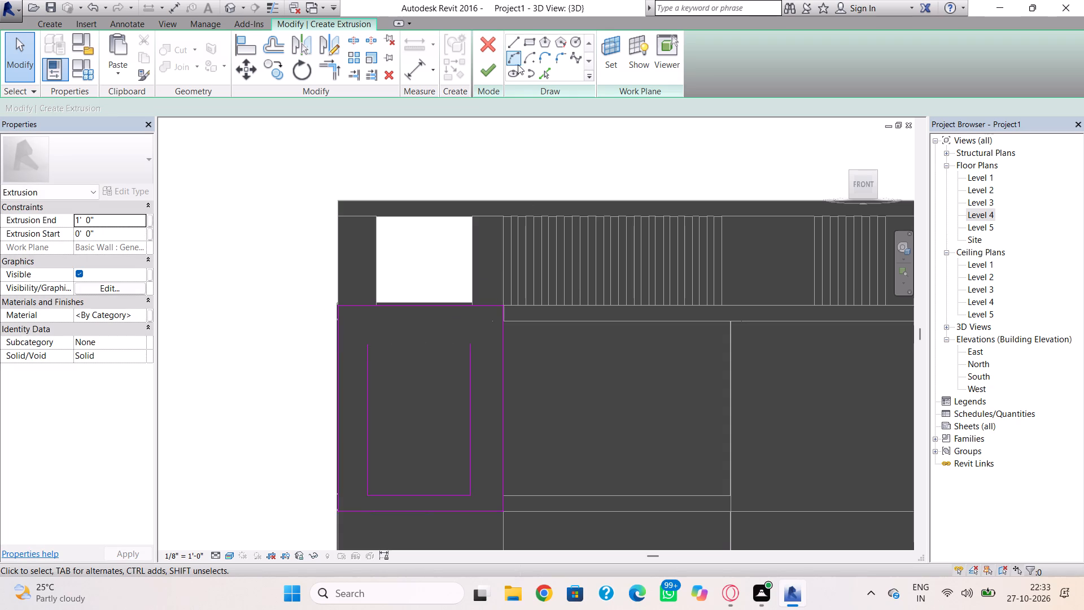
{"action": "left_click", "coordinate": [513, 40]}
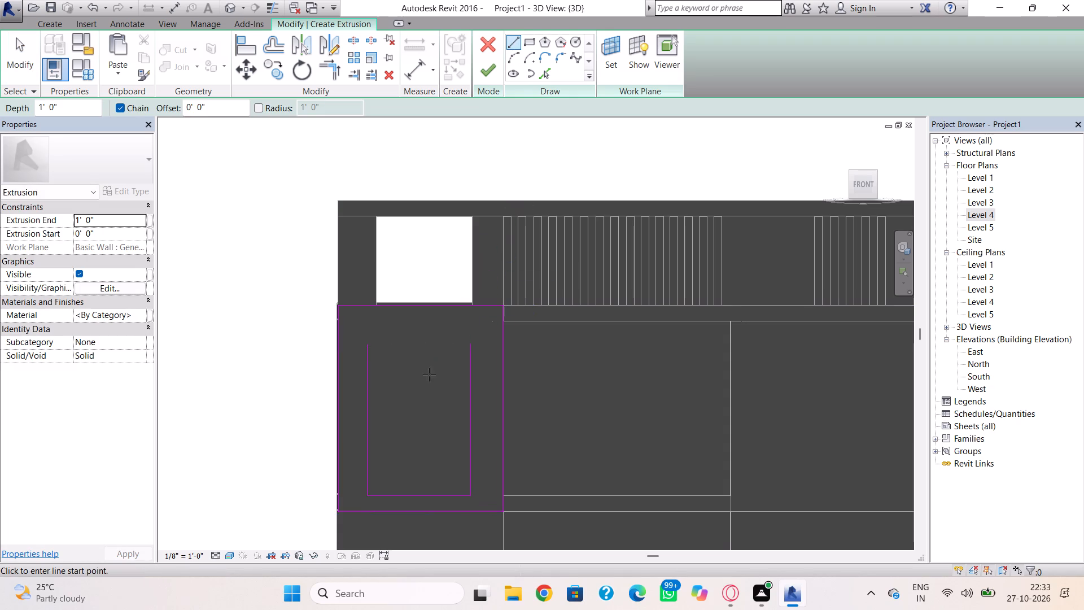
{"action": "left_click", "coordinate": [377, 342]}
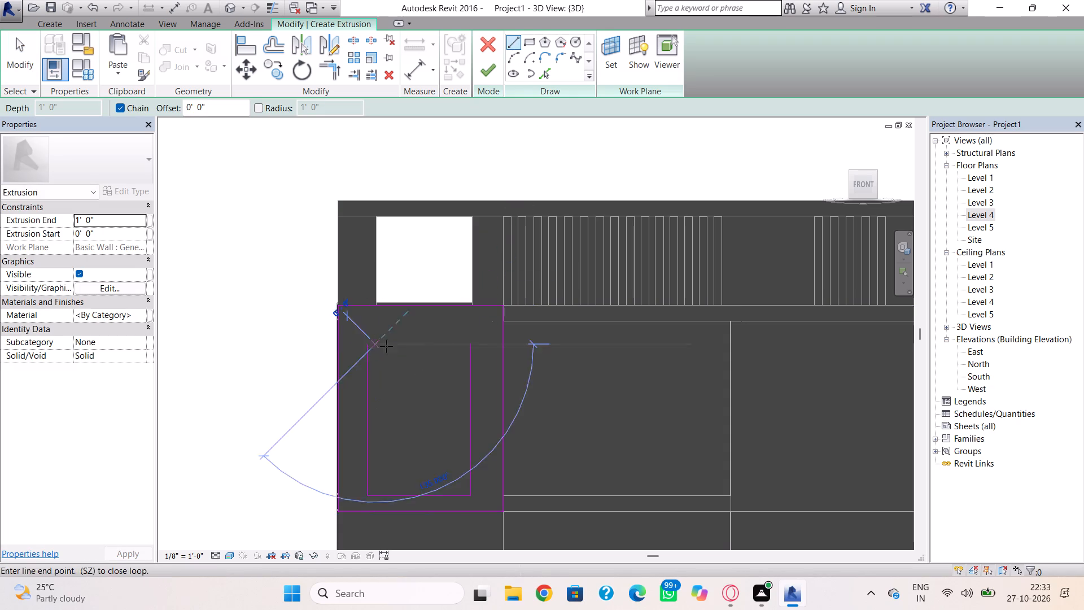
{"action": "left_click", "coordinate": [460, 343]}
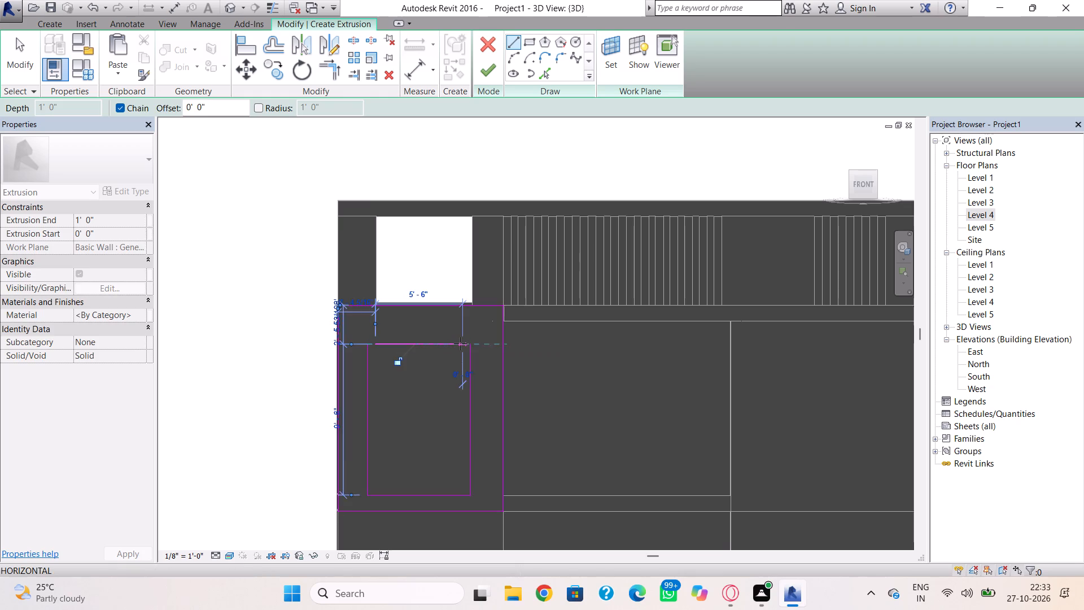
{"action": "key", "text": "Escape"}
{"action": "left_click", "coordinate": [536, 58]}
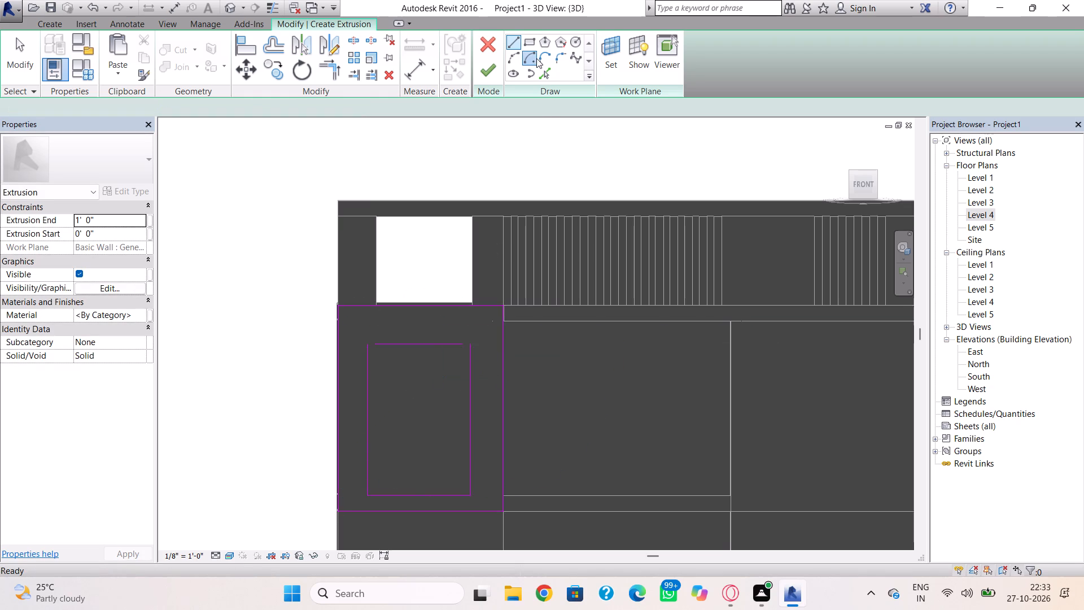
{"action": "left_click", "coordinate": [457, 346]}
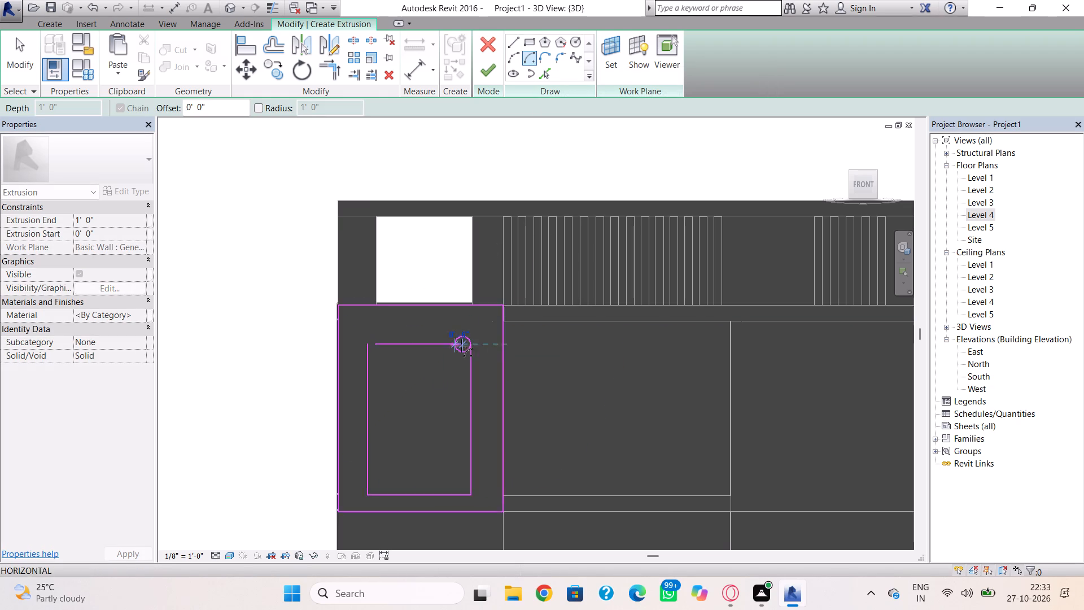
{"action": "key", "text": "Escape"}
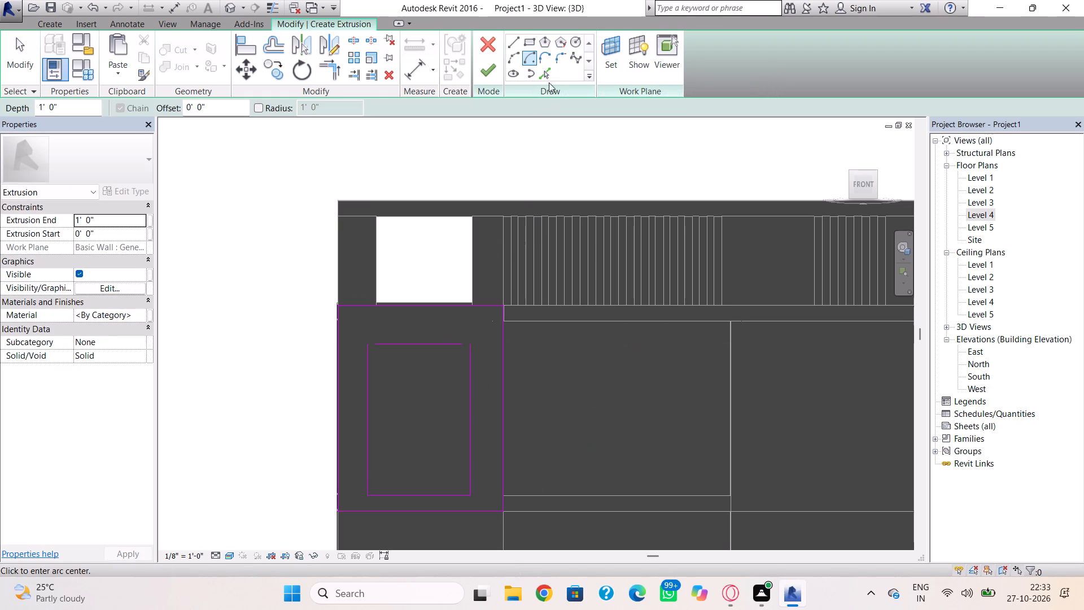
Round the inner outline's upper corner nearest the reveals with a tangent end arc, shortening the vertical side to the arc's end.
{"action": "left_click", "coordinate": [540, 58]}
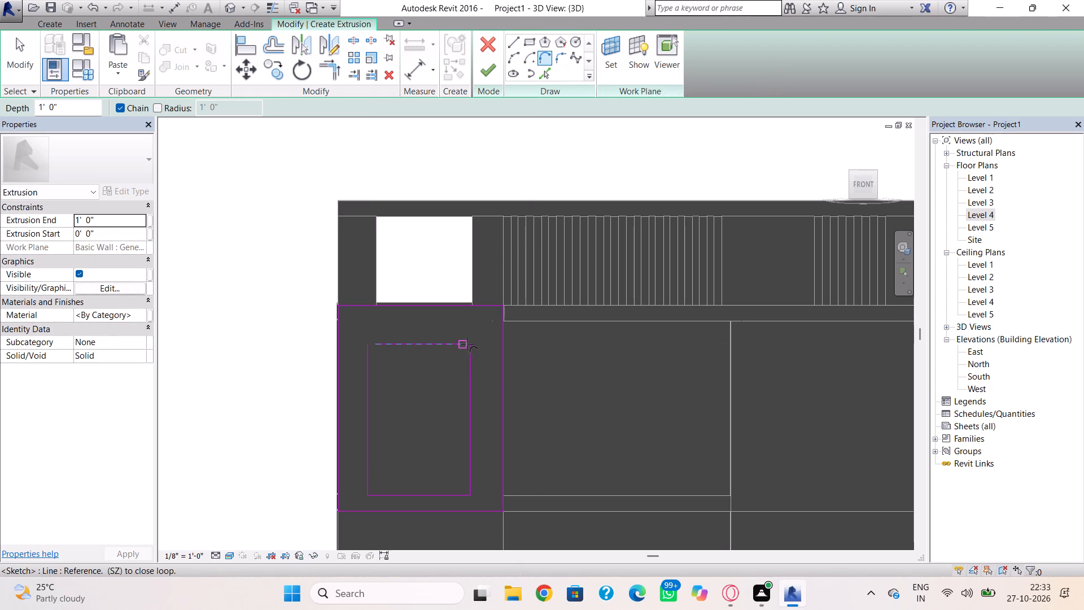
{"action": "left_click", "coordinate": [466, 345]}
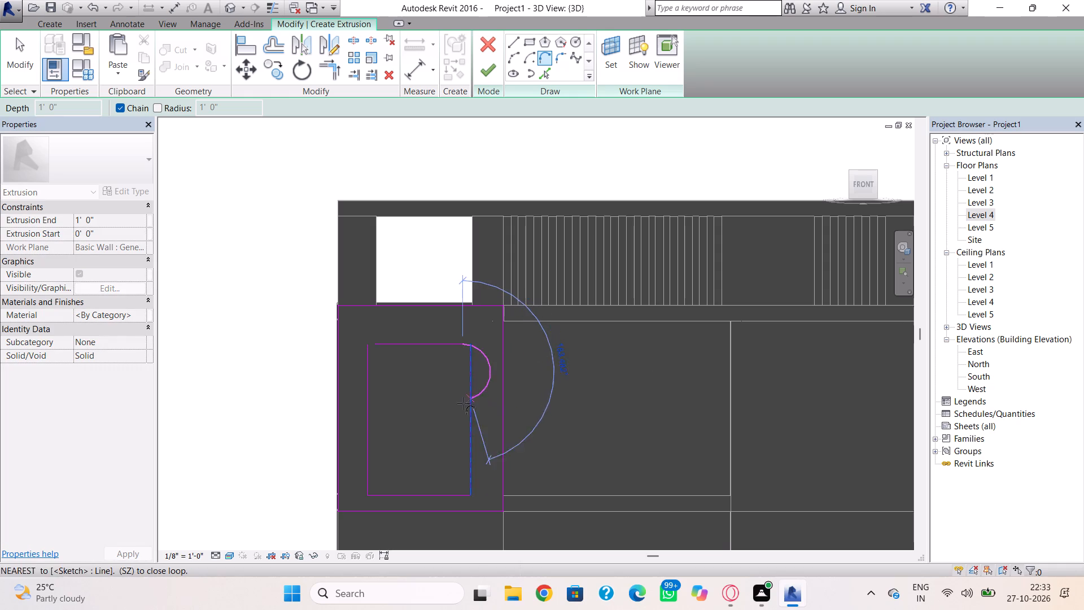
{"action": "scroll", "coordinate": [477, 358], "scroll_direction": "up", "scroll_amount": 6}
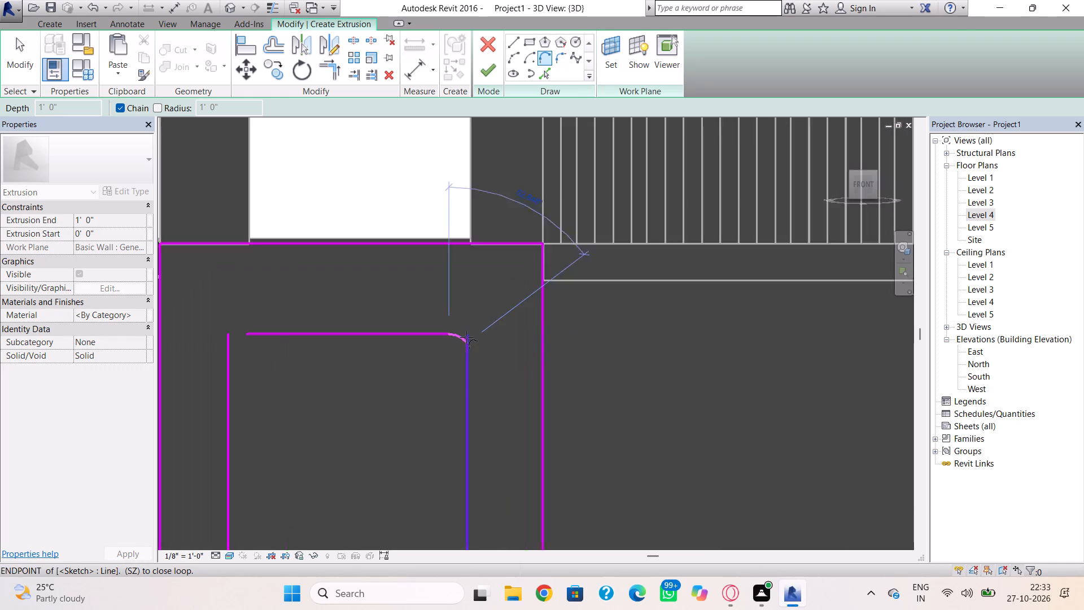
{"action": "scroll", "coordinate": [466, 337], "scroll_direction": "up", "scroll_amount": 1}
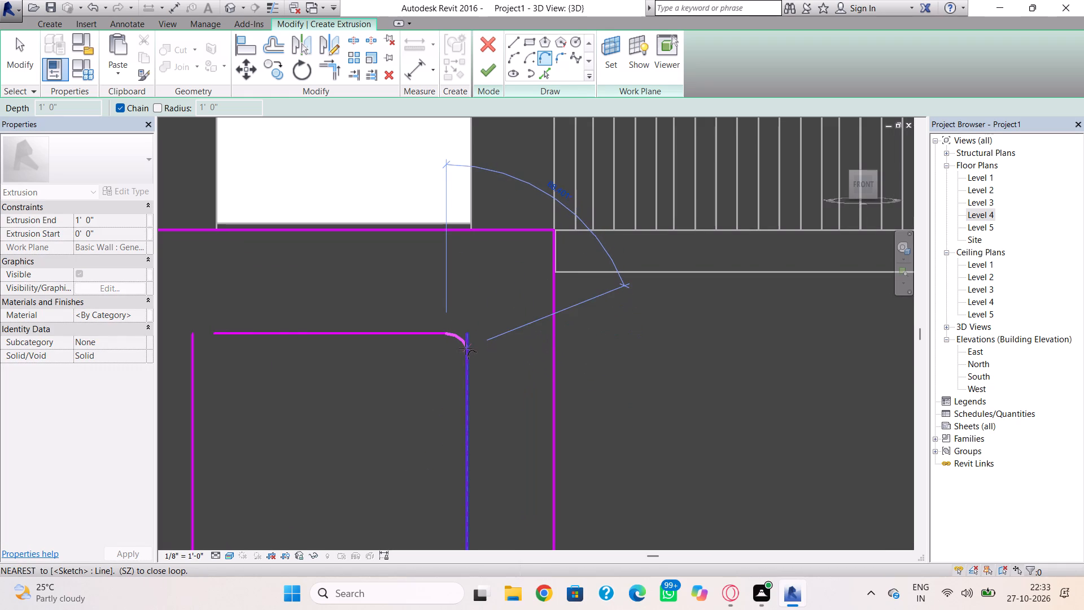
{"action": "left_click", "coordinate": [465, 348]}
{"action": "key", "text": "Escape"}
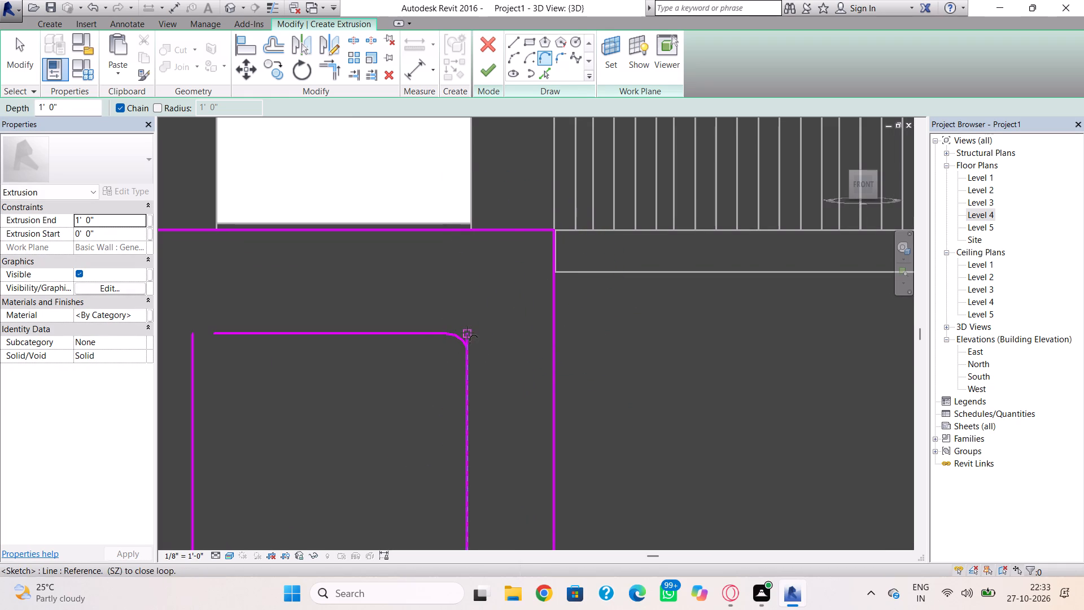
{"action": "key", "text": "Escape"}
{"action": "left_click", "coordinate": [467, 333]}
{"action": "left_click_drag", "start_coordinate": [468, 334], "coordinate": [469, 345]}
{"action": "left_click", "coordinate": [482, 322]}
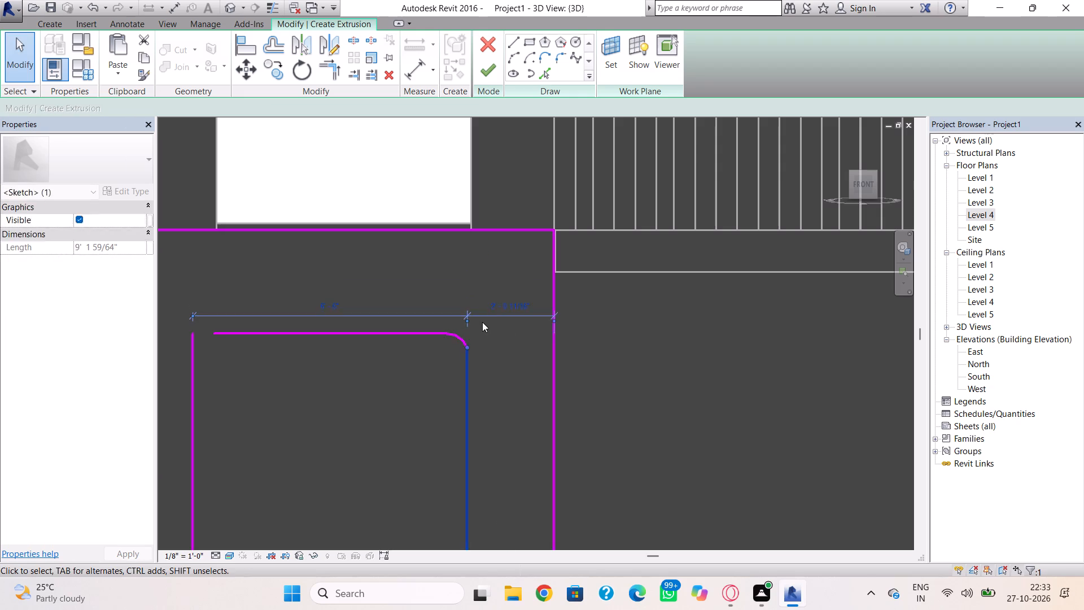
Round the inner outline's other upper corner with a tangent end arc, trimming the arc and the vertical side to meet at the tangent point.
{"action": "scroll", "coordinate": [475, 367], "scroll_direction": "down", "scroll_amount": 1}
{"action": "middle_click_drag", "start_coordinate": [475, 368], "coordinate": [531, 337]}
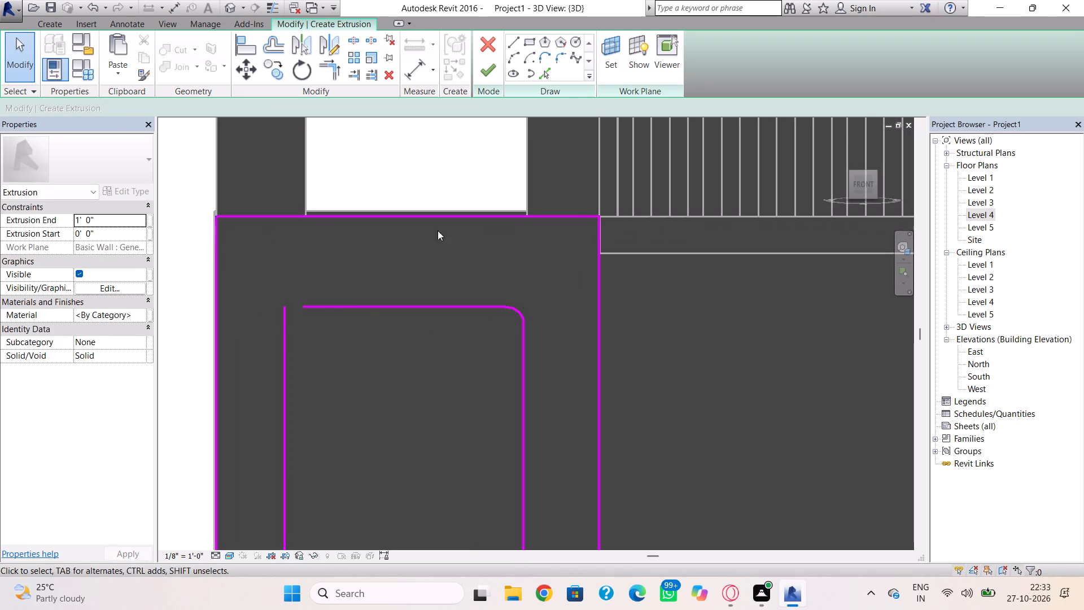
{"action": "left_click", "coordinate": [542, 58]}
{"action": "scroll", "coordinate": [326, 332], "scroll_direction": "up", "scroll_amount": 4}
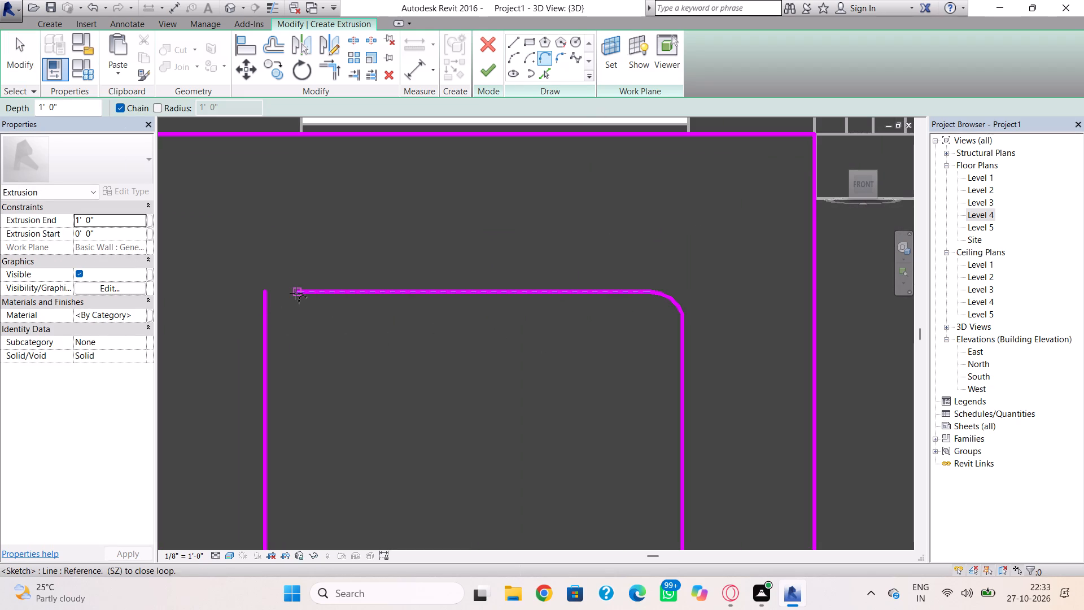
{"action": "left_click", "coordinate": [296, 293]}
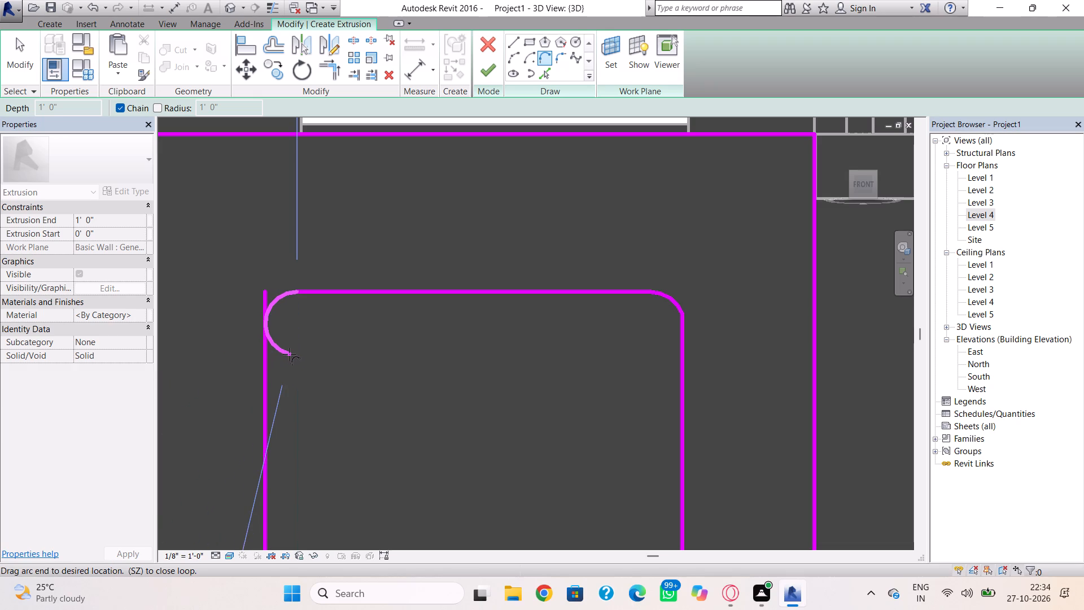
{"action": "left_click", "coordinate": [291, 356]}
{"action": "key", "text": "Escape"}
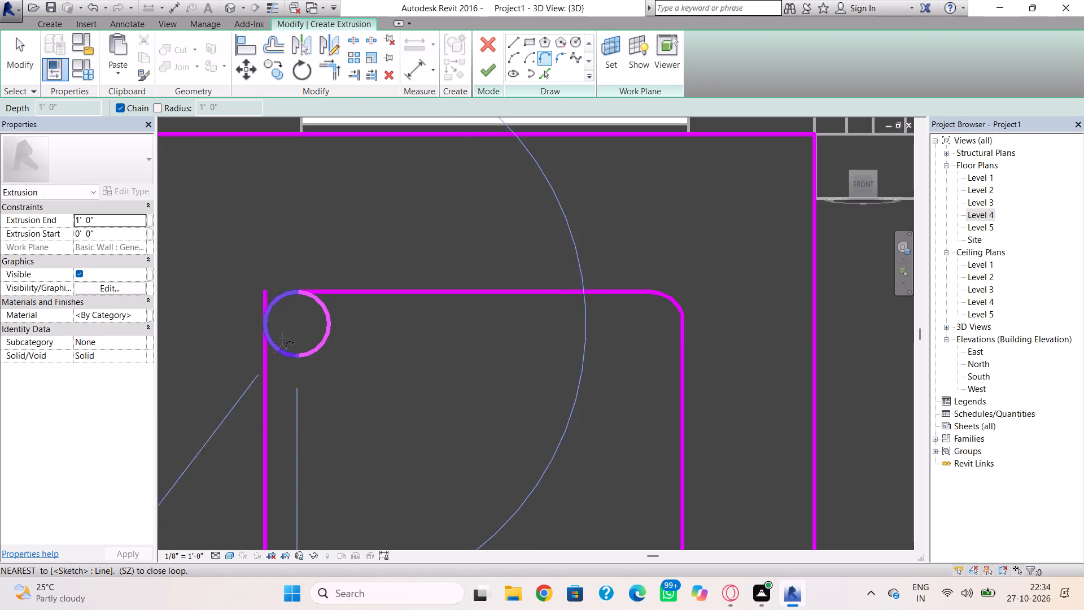
{"action": "key", "text": "Escape"}
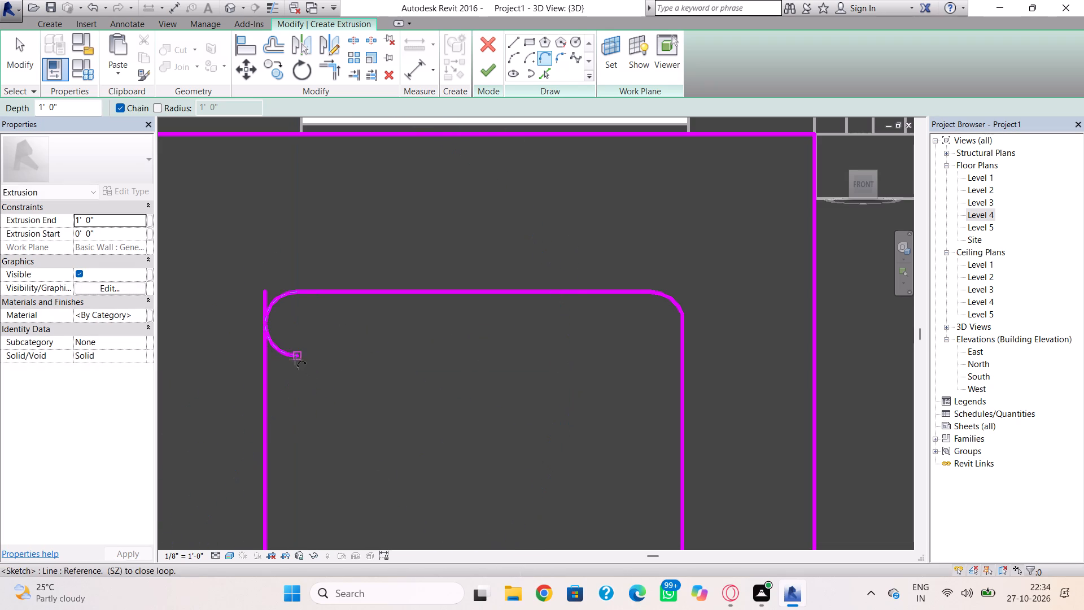
{"action": "key", "text": "Escape"}
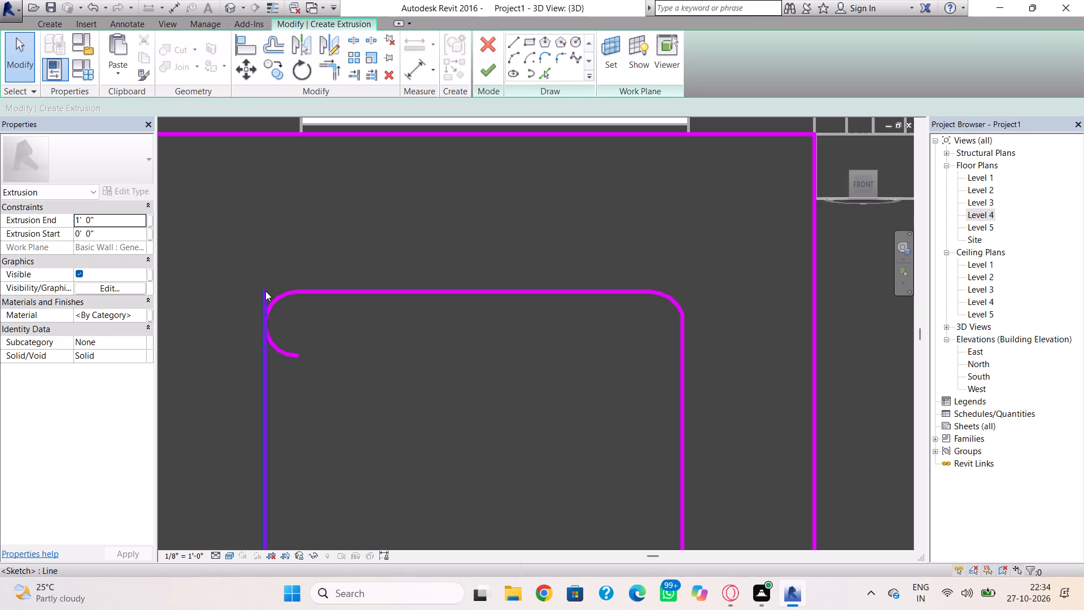
{"action": "left_click", "coordinate": [265, 291]}
{"action": "left_click_drag", "start_coordinate": [265, 289], "coordinate": [272, 322]}
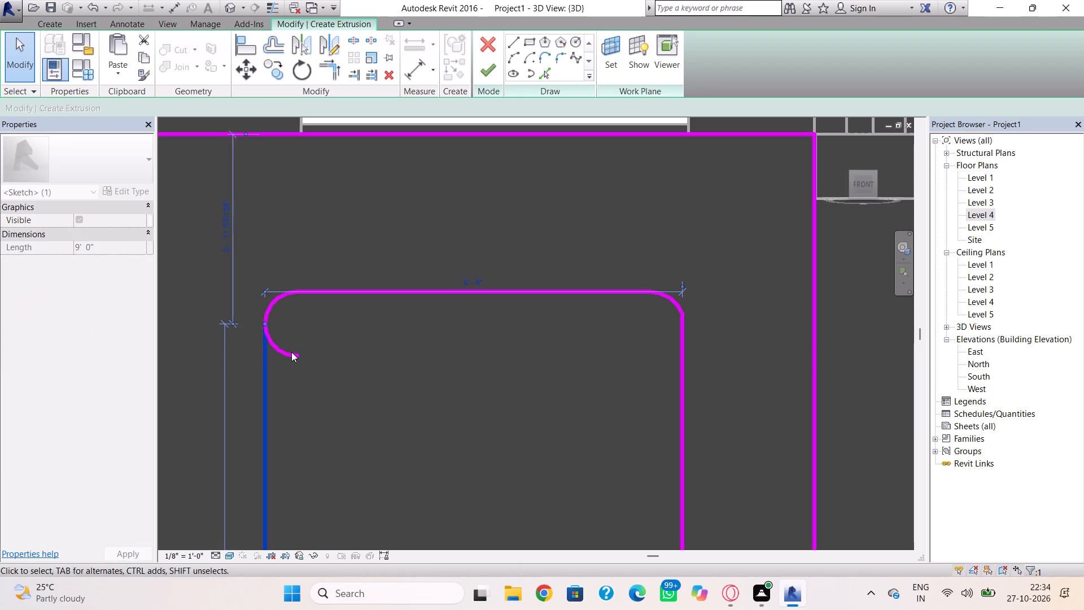
{"action": "left_click", "coordinate": [293, 353]}
{"action": "left_click_drag", "start_coordinate": [296, 354], "coordinate": [264, 325]}
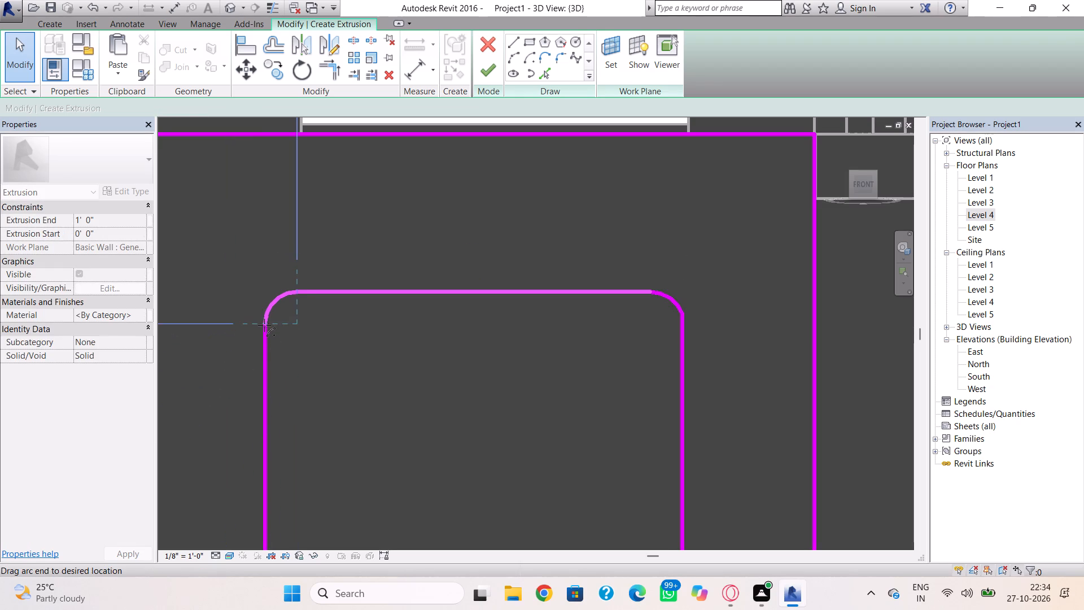
{"action": "left_click_drag", "start_coordinate": [264, 325], "coordinate": [264, 322]}
{"action": "left_click", "coordinate": [304, 356]}
Nudge the whole round-cornered inner outline up slightly within the outer rectangle.
{"action": "scroll", "coordinate": [405, 353], "scroll_direction": "down", "scroll_amount": 2}
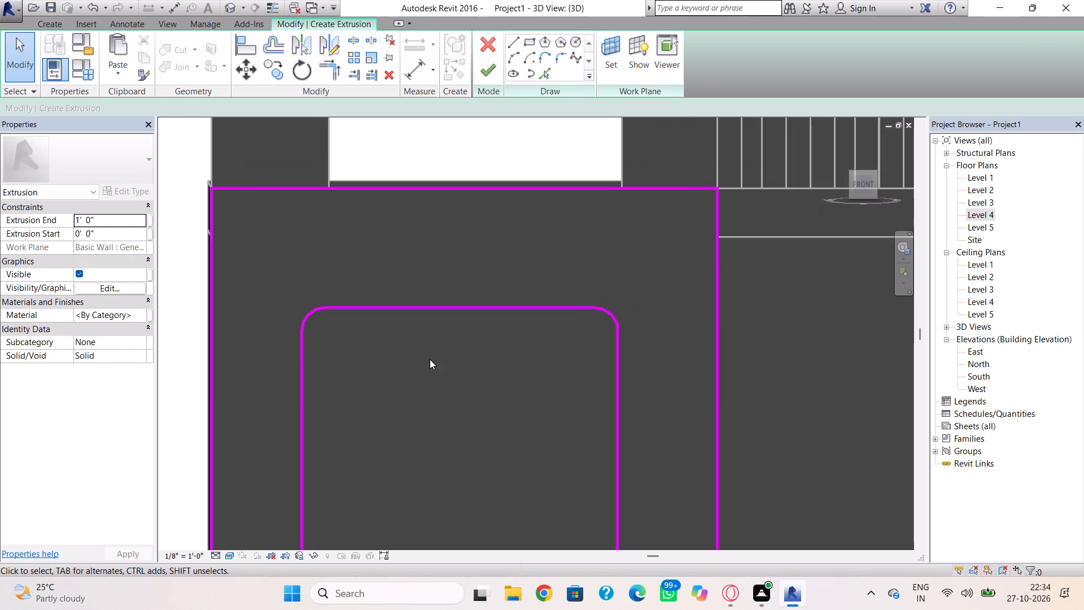
{"action": "scroll", "coordinate": [430, 359], "scroll_direction": "down", "scroll_amount": 4}
{"action": "middle_click_drag", "start_coordinate": [457, 359], "coordinate": [488, 223]}
{"action": "scroll", "coordinate": [502, 292], "scroll_direction": "down", "scroll_amount": 1}
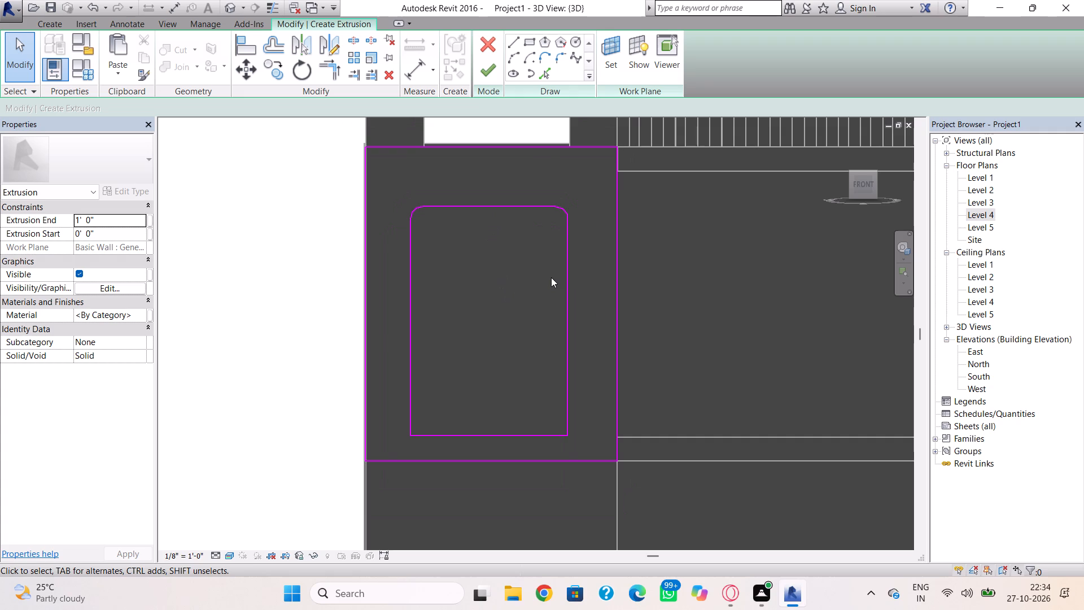
{"action": "left_click_drag", "start_coordinate": [580, 188], "coordinate": [557, 384]}
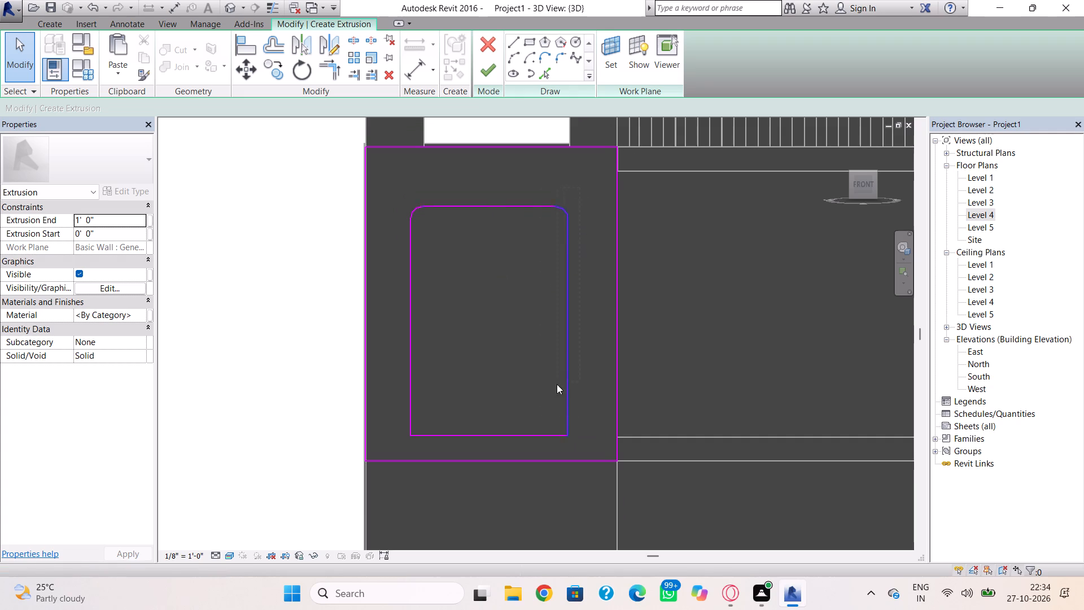
{"action": "left_click_drag", "start_coordinate": [557, 384], "coordinate": [403, 447]}
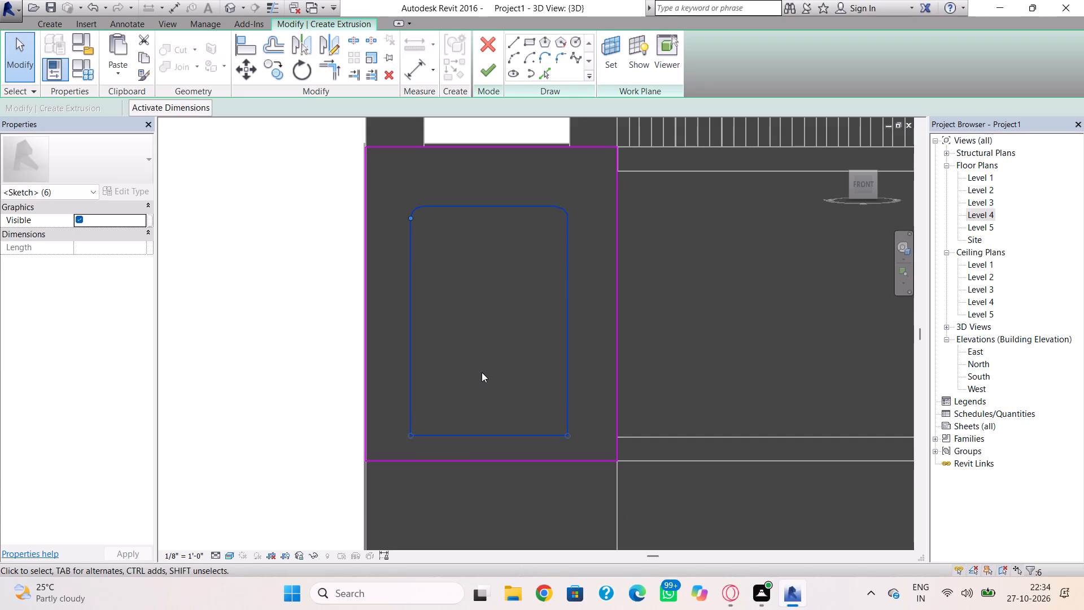
{"action": "key", "text": "Up"}
{"action": "key", "text": "Up"}
{"action": "key", "text": "Up"}
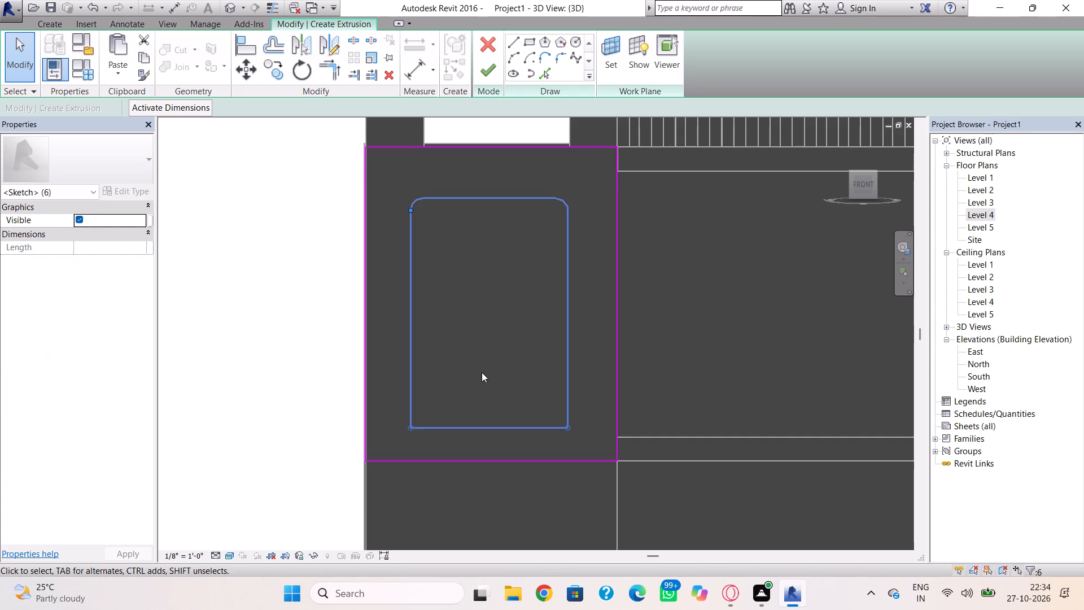
Nudge the outer rectangle's bottom line up slightly.
{"action": "left_click", "coordinate": [469, 459]}
{"action": "key", "text": "Up"}
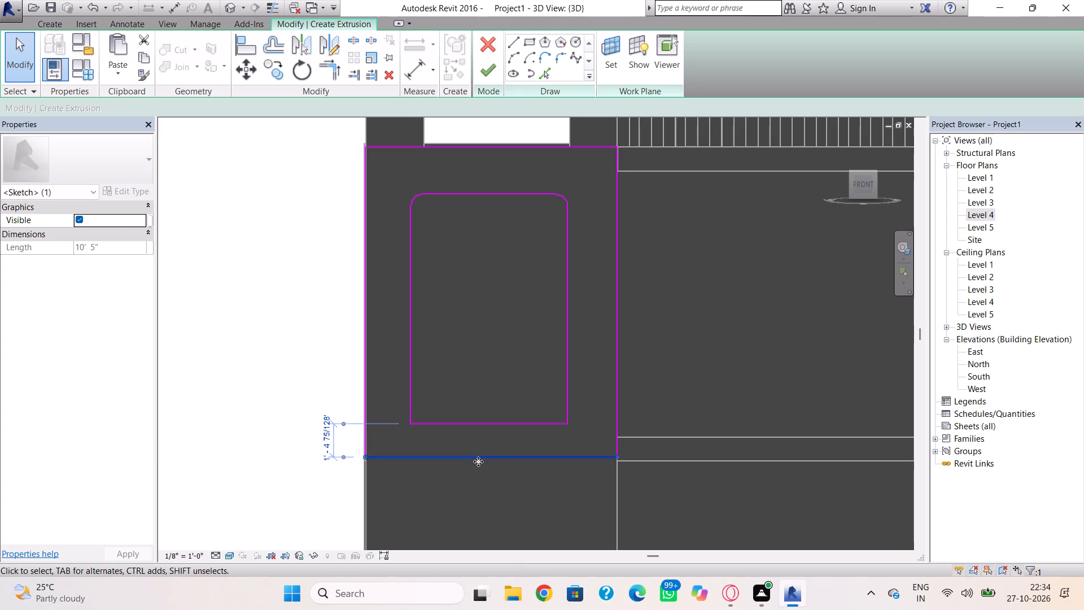
{"action": "key", "text": "Up"}
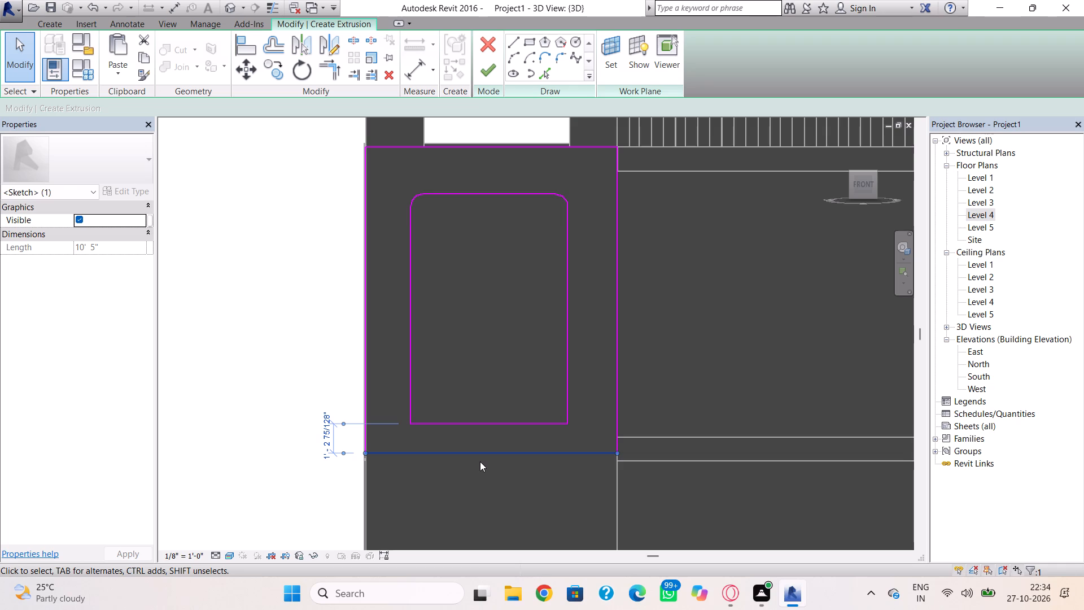
{"action": "left_click", "coordinate": [482, 502]}
Sketch a rectangle about 10'-5" wide and 34'-2" high, starting about 2'-2" below the upper frame and reaching the wall's base.
{"action": "scroll", "coordinate": [493, 483], "scroll_direction": "down", "scroll_amount": 3}
{"action": "middle_click_drag", "start_coordinate": [494, 483], "coordinate": [508, 398]}
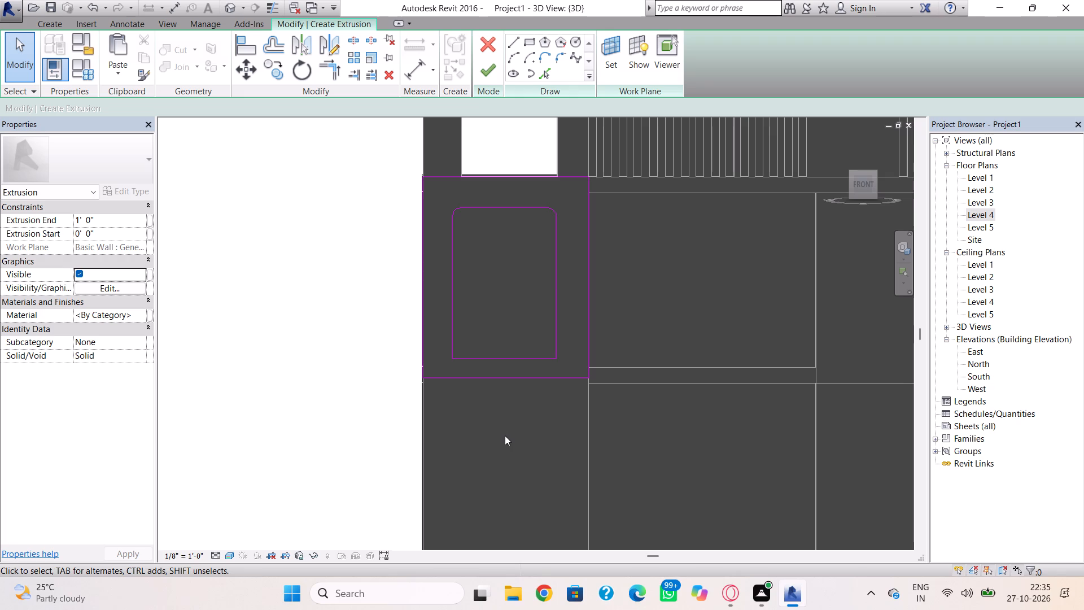
{"action": "scroll", "coordinate": [505, 435], "scroll_direction": "down", "scroll_amount": 2}
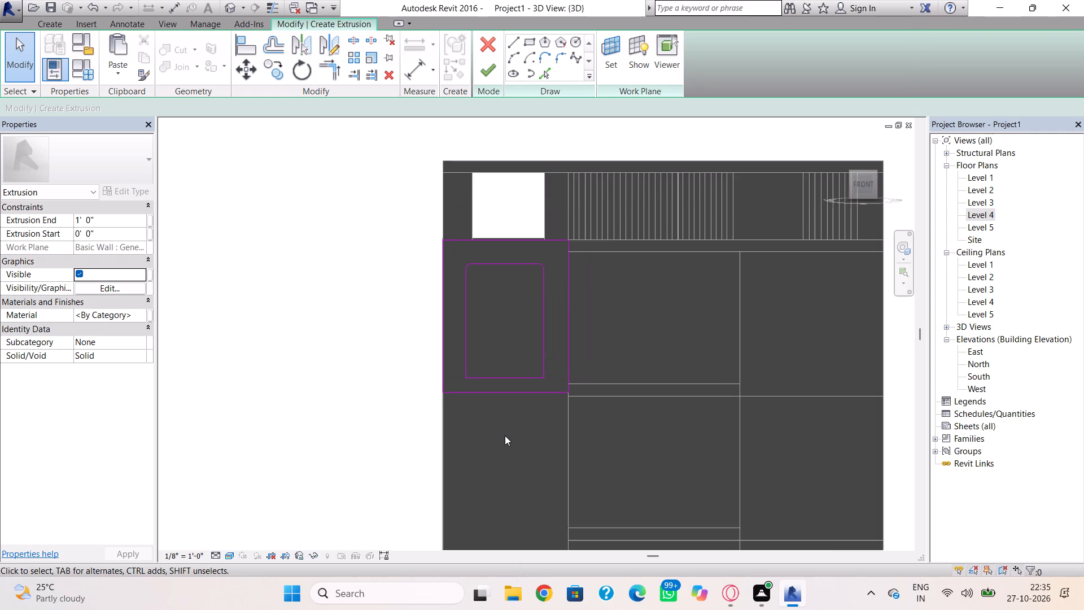
{"action": "scroll", "coordinate": [505, 435], "scroll_direction": "down", "scroll_amount": 1}
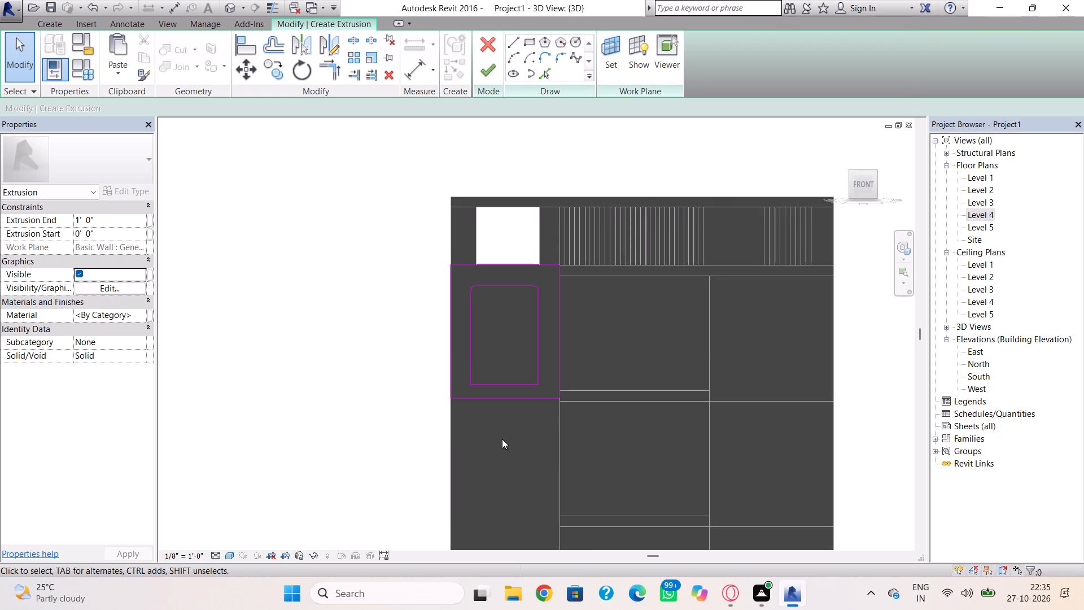
{"action": "scroll", "coordinate": [509, 433], "scroll_direction": "down", "scroll_amount": 3}
{"action": "middle_click_drag", "start_coordinate": [511, 432], "coordinate": [505, 357]}
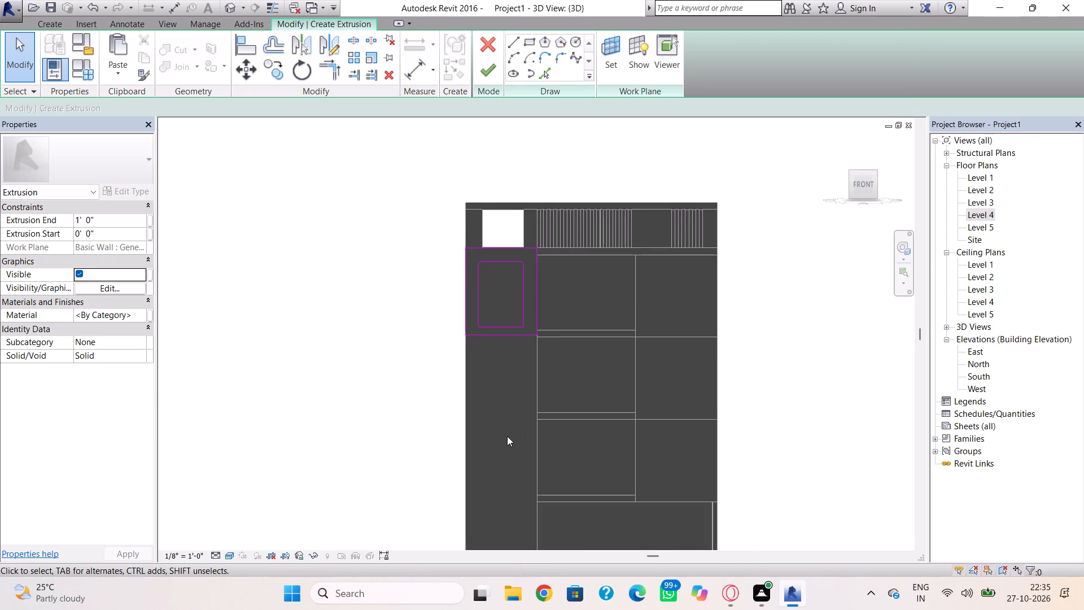
{"action": "scroll", "coordinate": [507, 436], "scroll_direction": "down", "scroll_amount": 1}
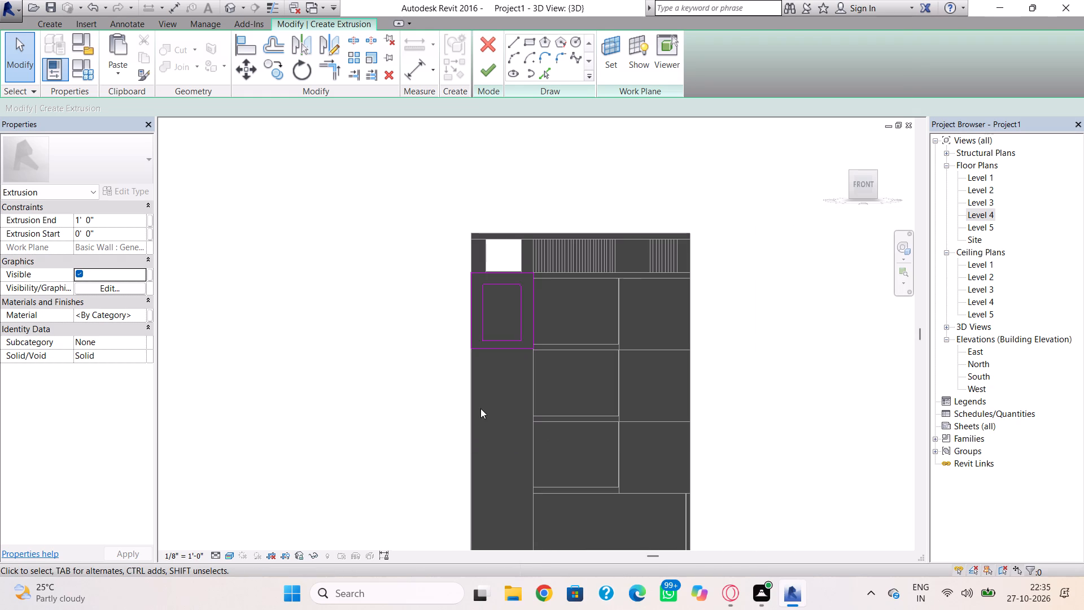
{"action": "middle_click_drag", "start_coordinate": [491, 393], "coordinate": [497, 366]}
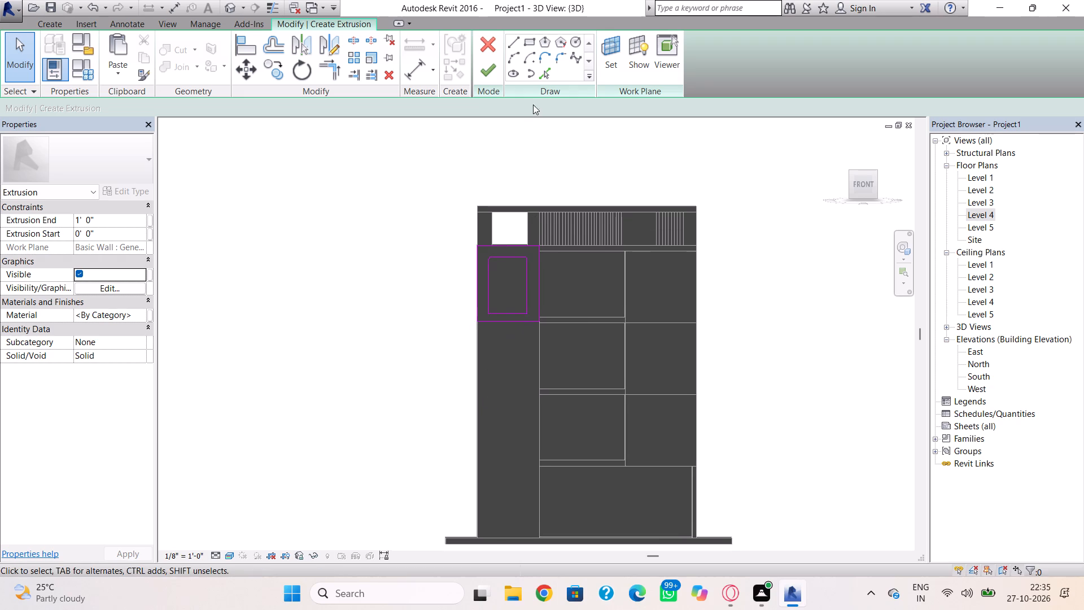
{"action": "left_click", "coordinate": [528, 47]}
{"action": "scroll", "coordinate": [483, 358], "scroll_direction": "up", "scroll_amount": 2}
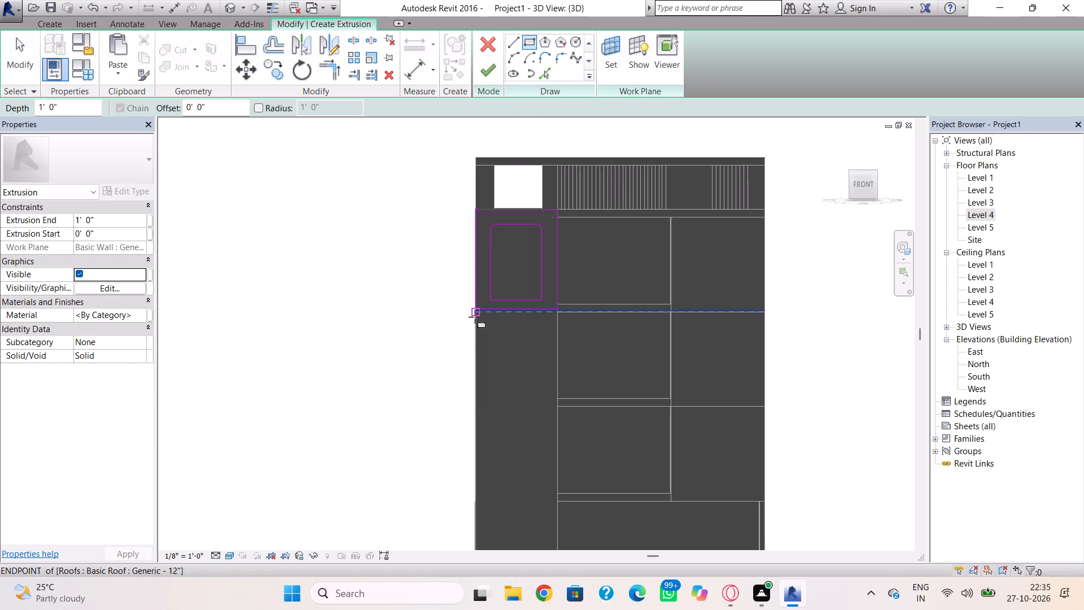
{"action": "left_click", "coordinate": [474, 326]}
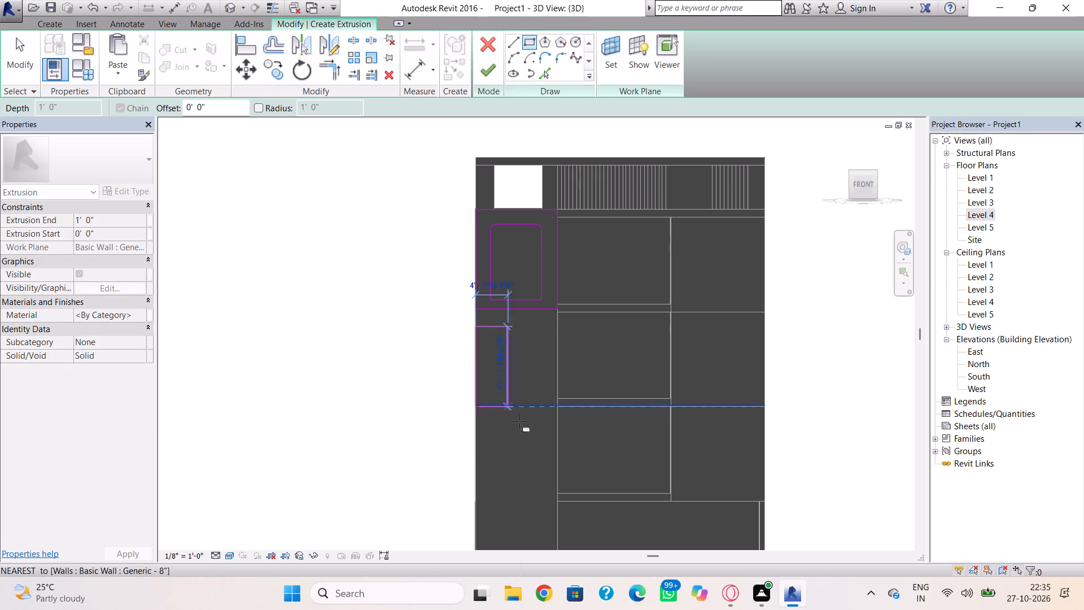
{"action": "scroll", "coordinate": [560, 508], "scroll_direction": "down", "scroll_amount": 2}
{"action": "middle_click_drag", "start_coordinate": [560, 508], "coordinate": [562, 432]}
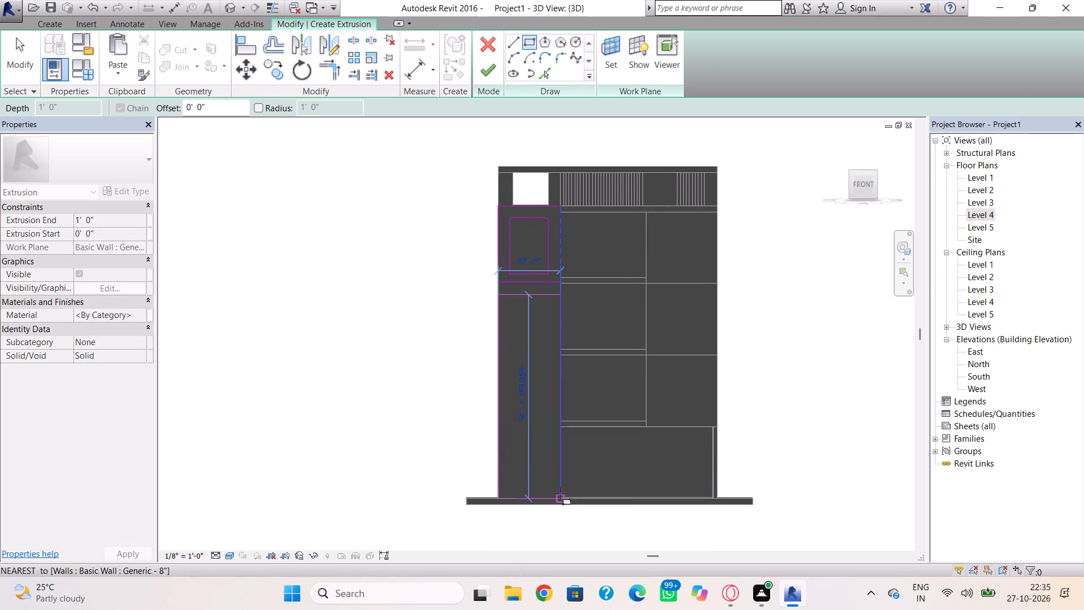
{"action": "scroll", "coordinate": [569, 501], "scroll_direction": "up", "scroll_amount": 3}
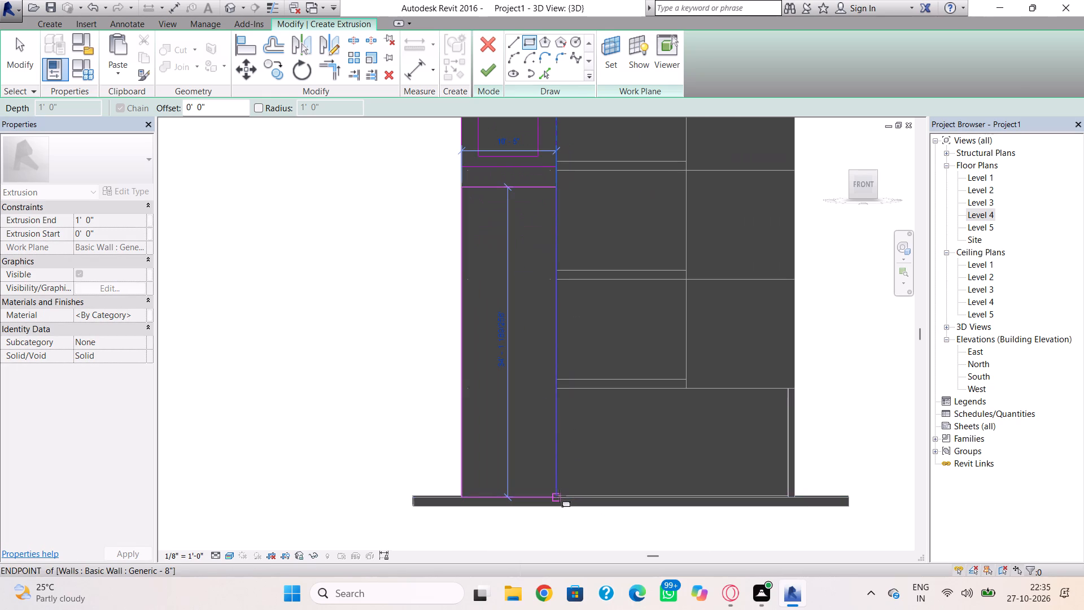
{"action": "left_click", "coordinate": [559, 496]}
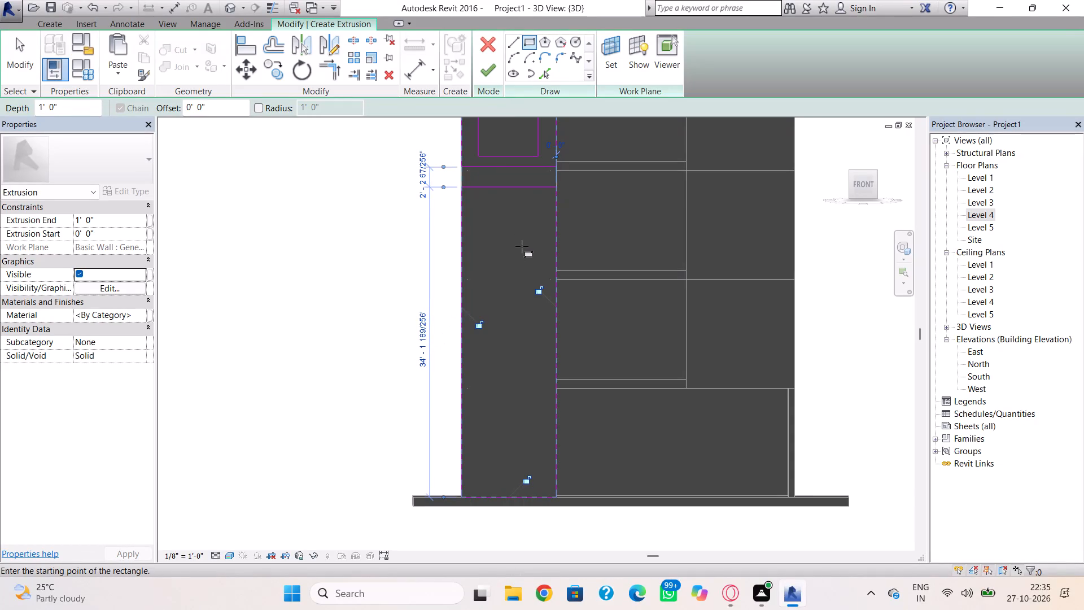
Sketch a narrower inner rectangle inside the tall one, inset about 1'-10" from the building's outer edge and ending on the base line.
{"action": "left_click", "coordinate": [475, 211]}
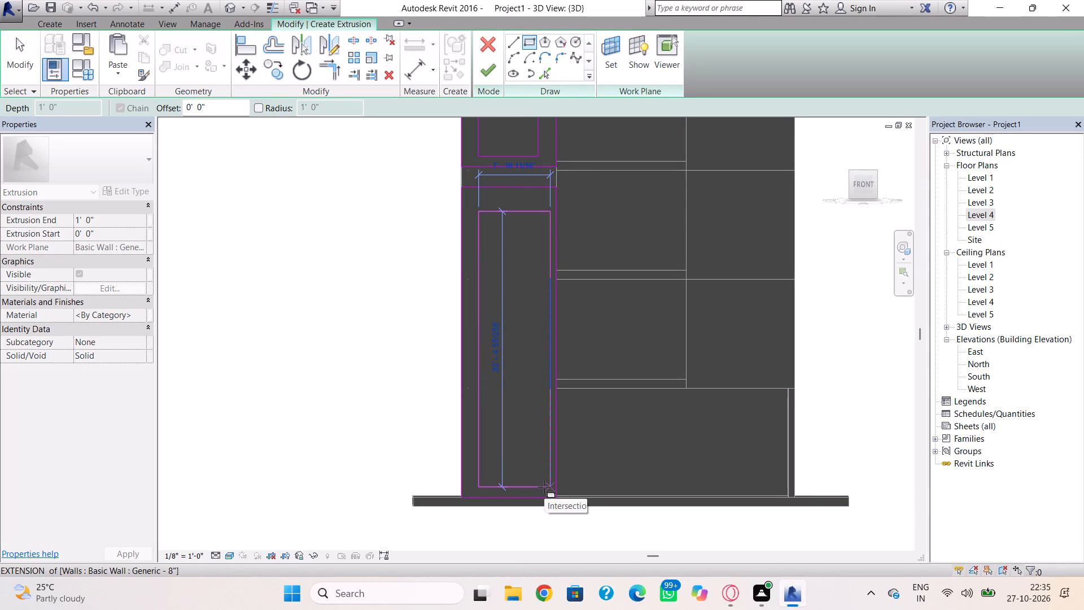
{"action": "scroll", "coordinate": [543, 489], "scroll_direction": "up", "scroll_amount": 3}
{"action": "left_click", "coordinate": [543, 496]}
{"action": "key", "text": "Escape"}
{"action": "key", "text": "Escape"}
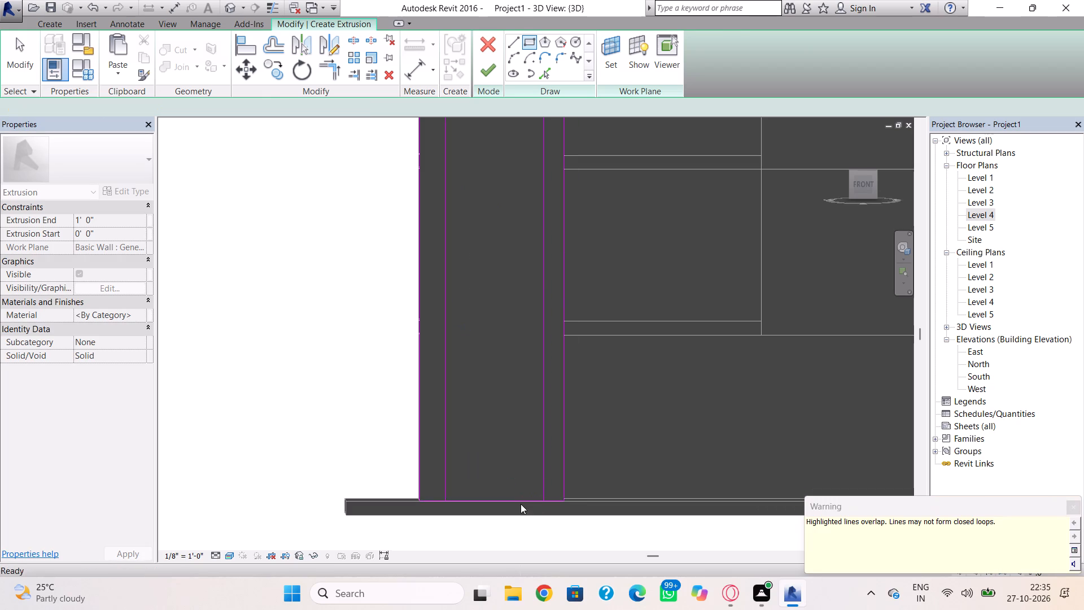
Delete the two overlapping bottom lines of the tall inner and outer rectangles.
{"action": "left_click", "coordinate": [519, 503]}
{"action": "key", "text": "Delete"}
{"action": "left_click", "coordinate": [529, 502]}
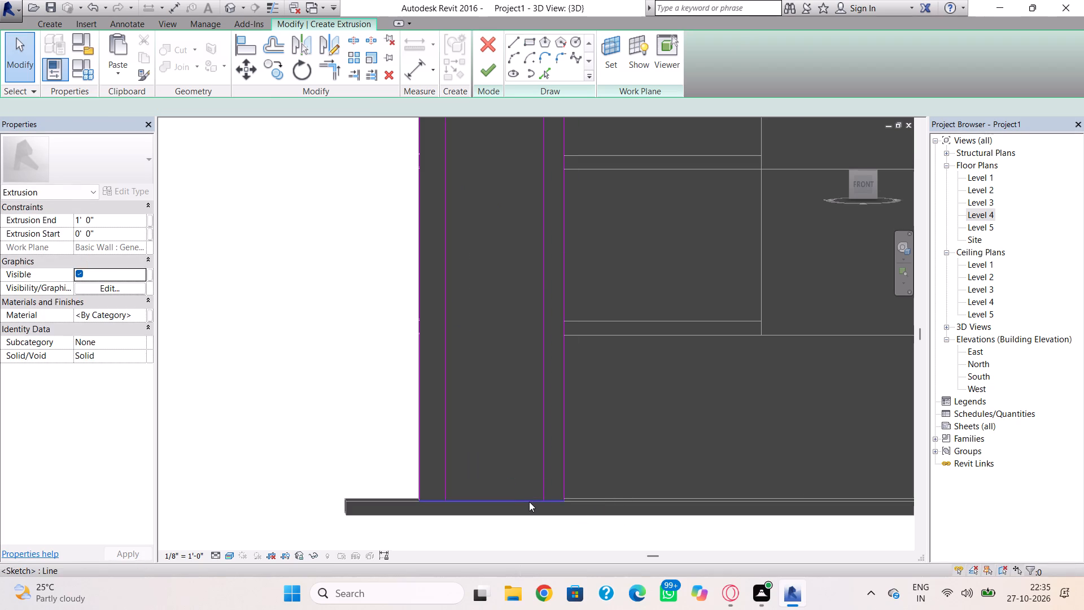
{"action": "key", "text": "Delete"}
Draw short base lines joining the tall frame's inner and outer sides at both legs, the outer-edge one about 1'-10" long.
{"action": "left_click", "coordinate": [513, 38]}
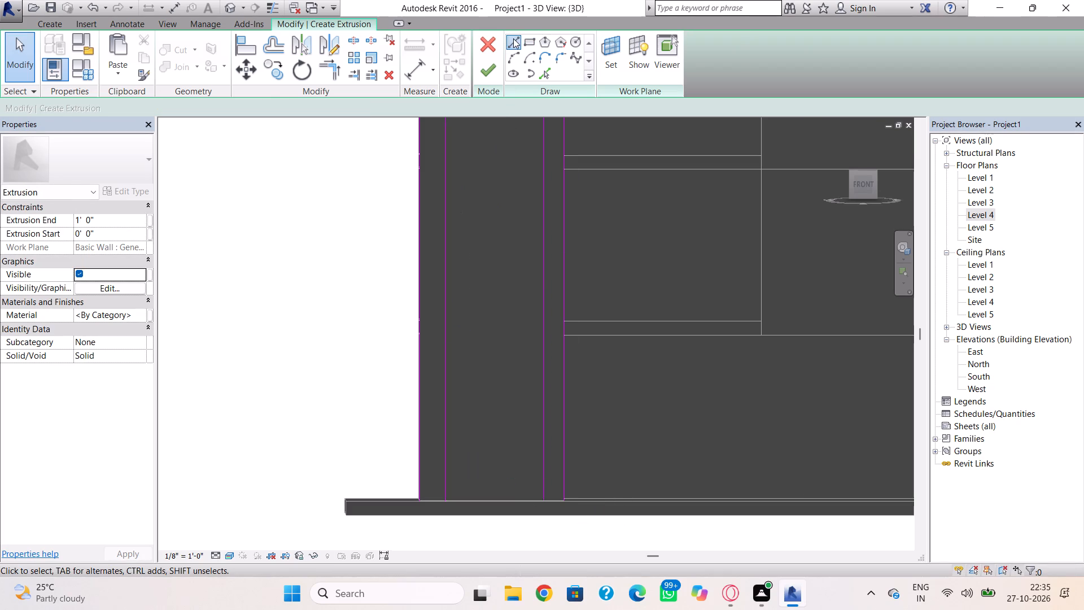
{"action": "left_click", "coordinate": [450, 504]}
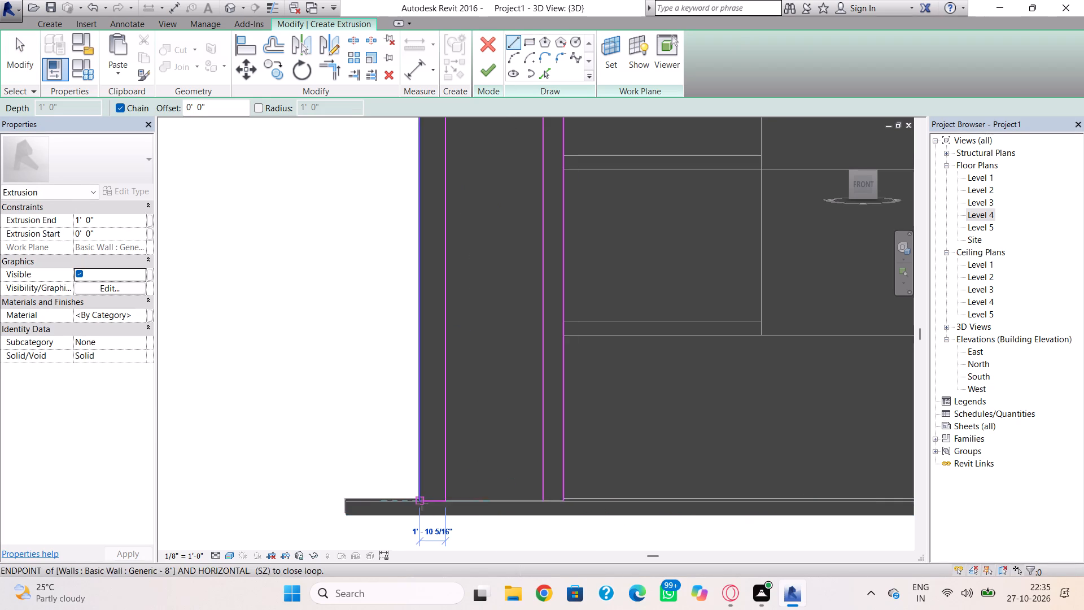
{"action": "left_click", "coordinate": [419, 503]}
{"action": "left_click", "coordinate": [540, 502]}
{"action": "left_click", "coordinate": [566, 502]}
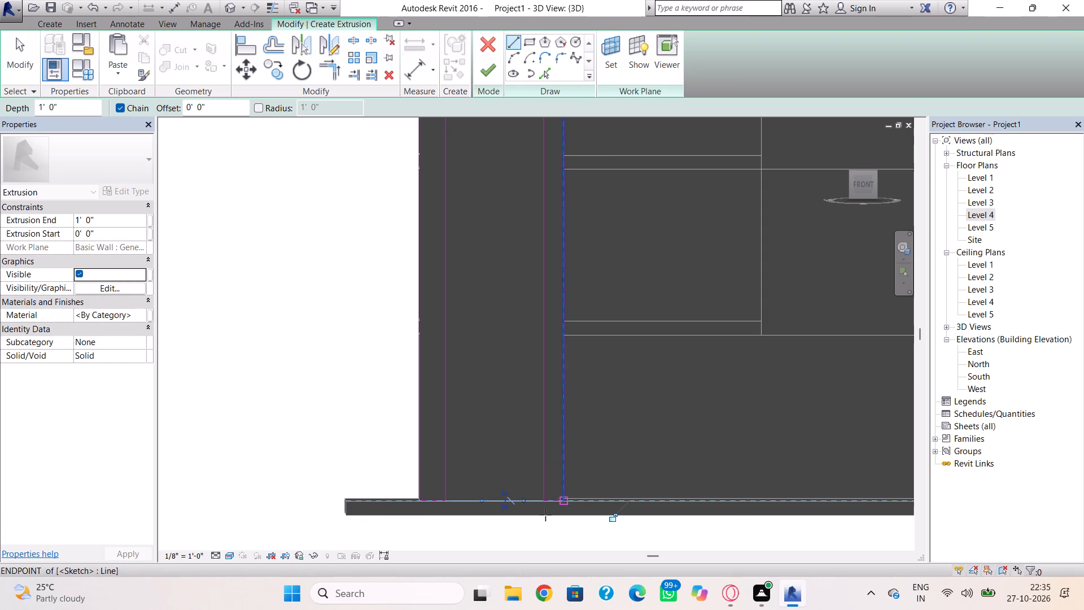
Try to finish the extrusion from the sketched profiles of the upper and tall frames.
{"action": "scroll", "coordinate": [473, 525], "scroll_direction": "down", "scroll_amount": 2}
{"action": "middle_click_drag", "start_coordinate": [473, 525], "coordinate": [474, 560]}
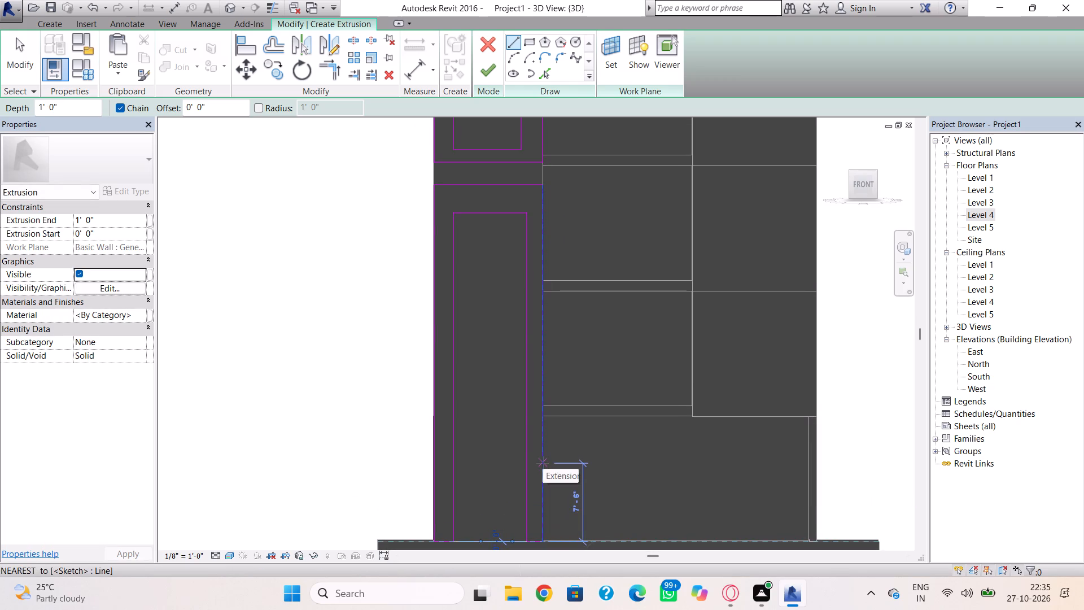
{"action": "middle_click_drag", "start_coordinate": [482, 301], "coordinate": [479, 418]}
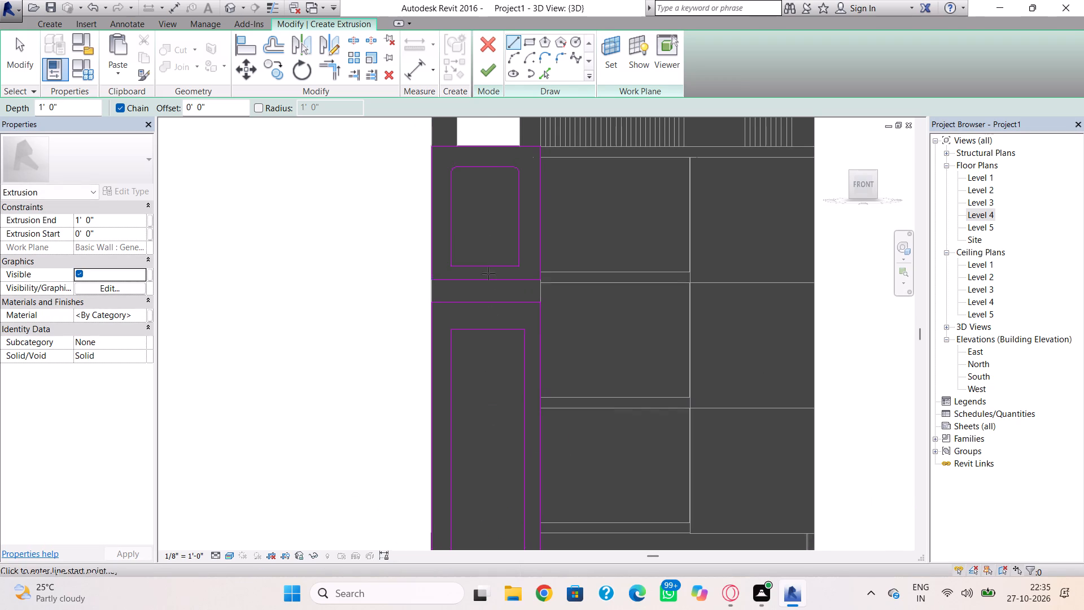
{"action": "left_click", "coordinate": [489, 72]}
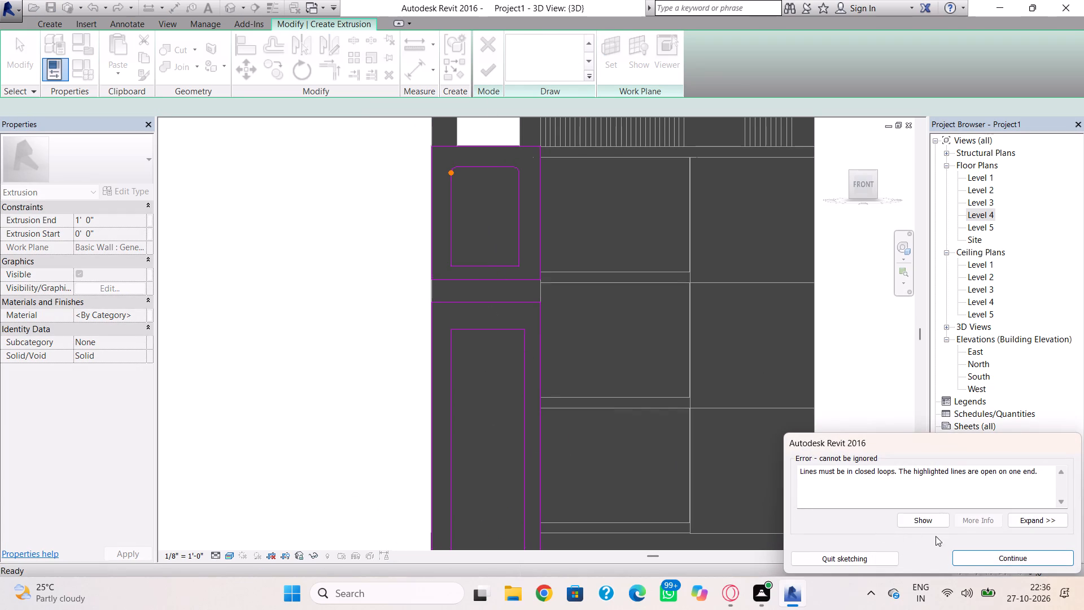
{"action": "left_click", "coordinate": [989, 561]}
Extend the upper frame opening's vertical line nearest the building's outer edge to the corner arc and retry finishing the sketch.
{"action": "scroll", "coordinate": [448, 194], "scroll_direction": "up", "scroll_amount": 3}
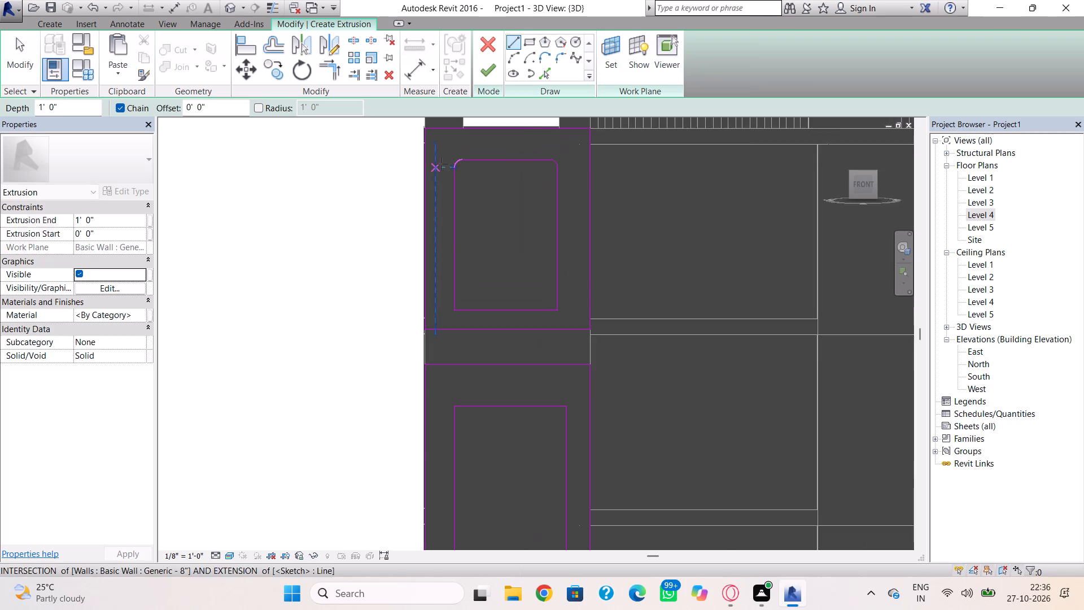
{"action": "scroll", "coordinate": [441, 164], "scroll_direction": "up", "scroll_amount": 4}
{"action": "middle_click_drag", "start_coordinate": [461, 191], "coordinate": [510, 465]}
{"action": "scroll", "coordinate": [510, 465], "scroll_direction": "up", "scroll_amount": 9}
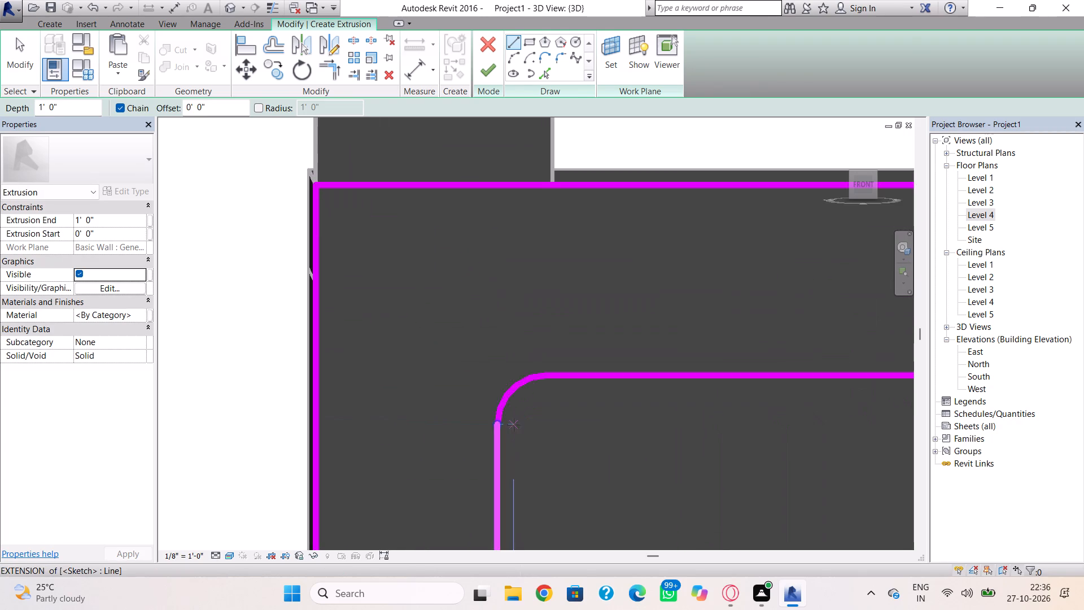
{"action": "scroll", "coordinate": [514, 425], "scroll_direction": "up", "scroll_amount": 3}
{"action": "key", "text": "Escape"}
{"action": "left_click", "coordinate": [485, 419]}
{"action": "left_click_drag", "start_coordinate": [488, 421], "coordinate": [491, 415]}
{"action": "left_click", "coordinate": [485, 432]}
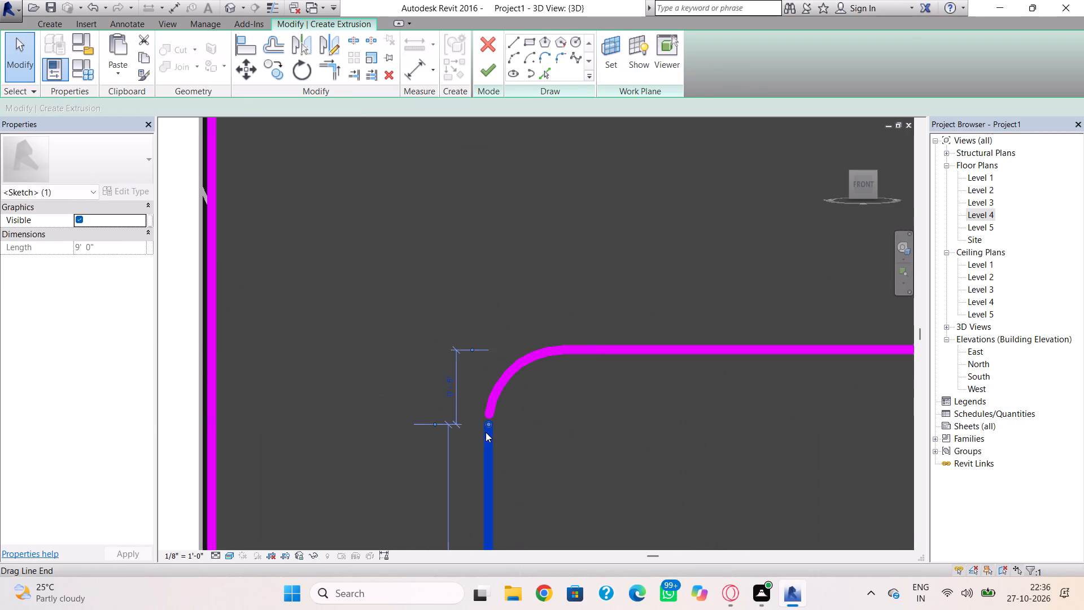
{"action": "scroll", "coordinate": [487, 431], "scroll_direction": "up", "scroll_amount": 4}
{"action": "left_click_drag", "start_coordinate": [489, 420], "coordinate": [490, 403]}
{"action": "left_click", "coordinate": [526, 422]}
{"action": "left_click", "coordinate": [484, 72]}
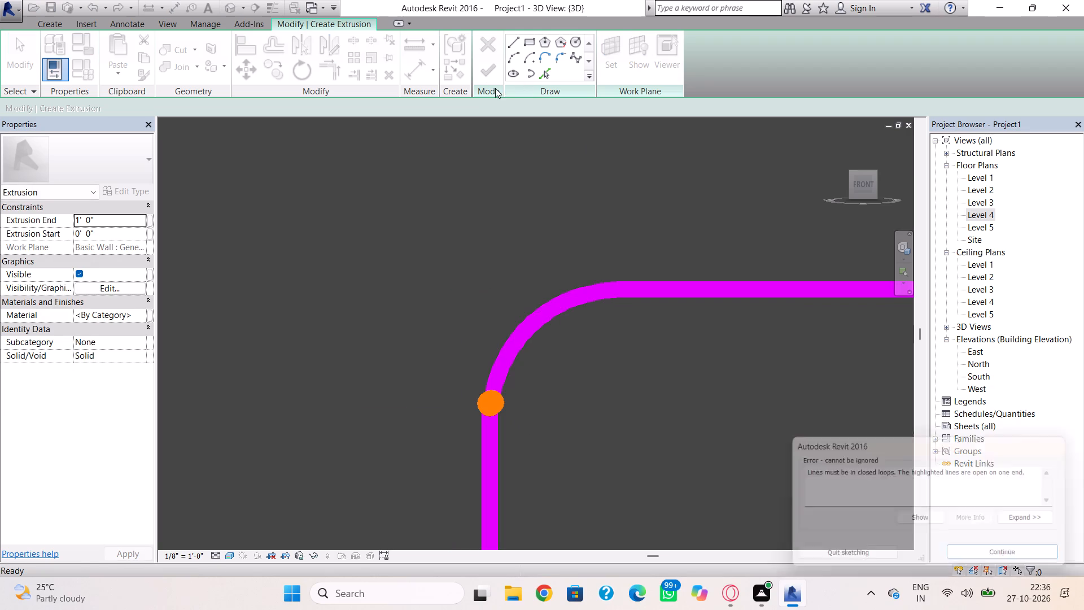
{"action": "left_click", "coordinate": [985, 560]}
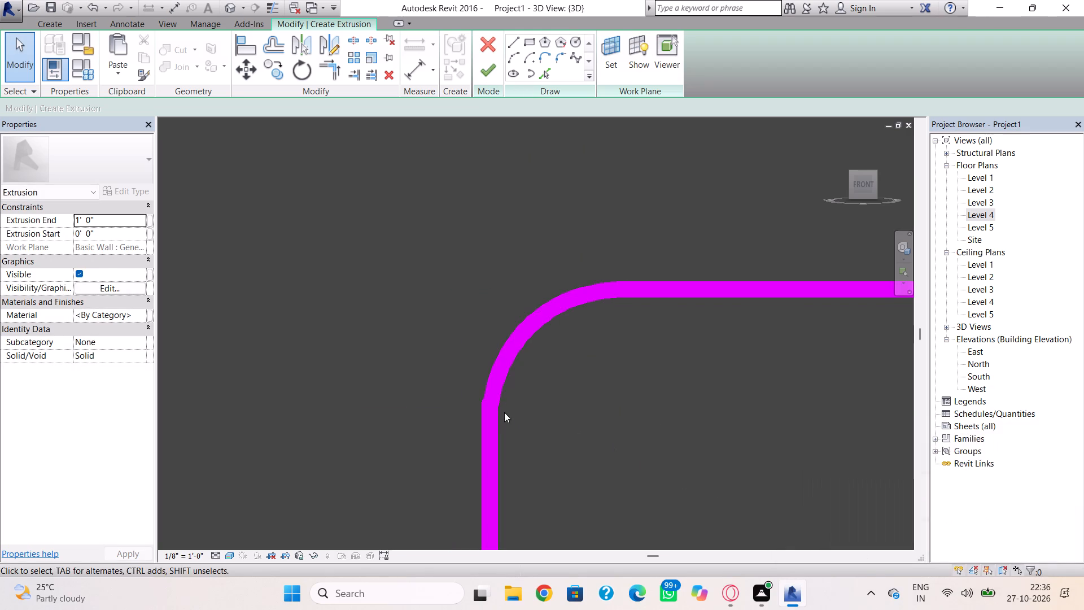
Replace the upper frame opening's outer-edge corner arc with a new arc joining both line ends, and finish the 1'-0" extrusion.
{"action": "left_click", "coordinate": [489, 388]}
{"action": "key", "text": "Delete"}
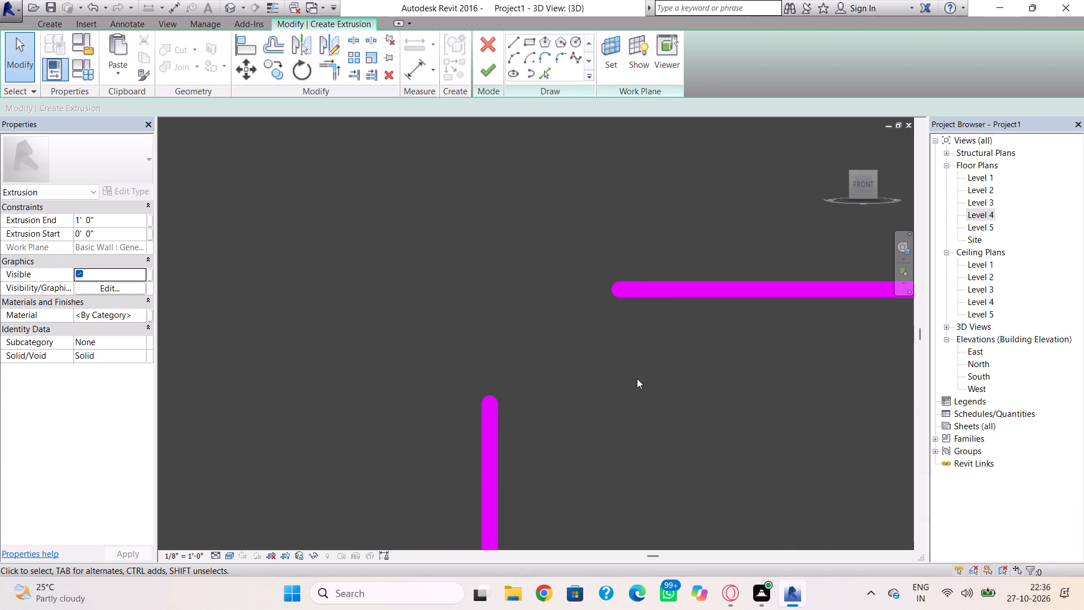
{"action": "left_click", "coordinate": [540, 59]}
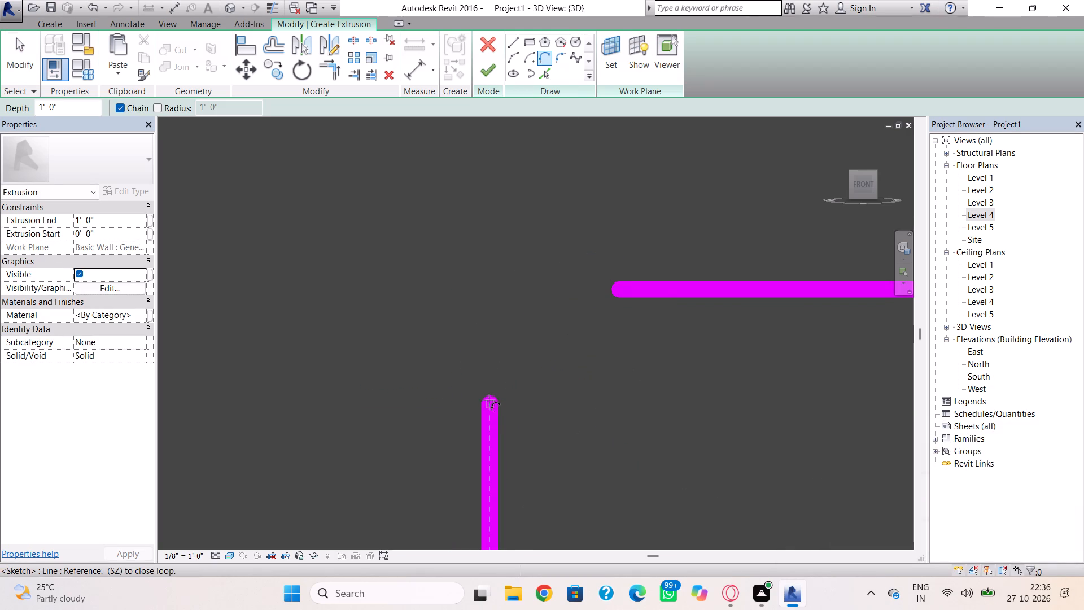
{"action": "left_click", "coordinate": [488, 400]}
{"action": "left_click", "coordinate": [625, 289]}
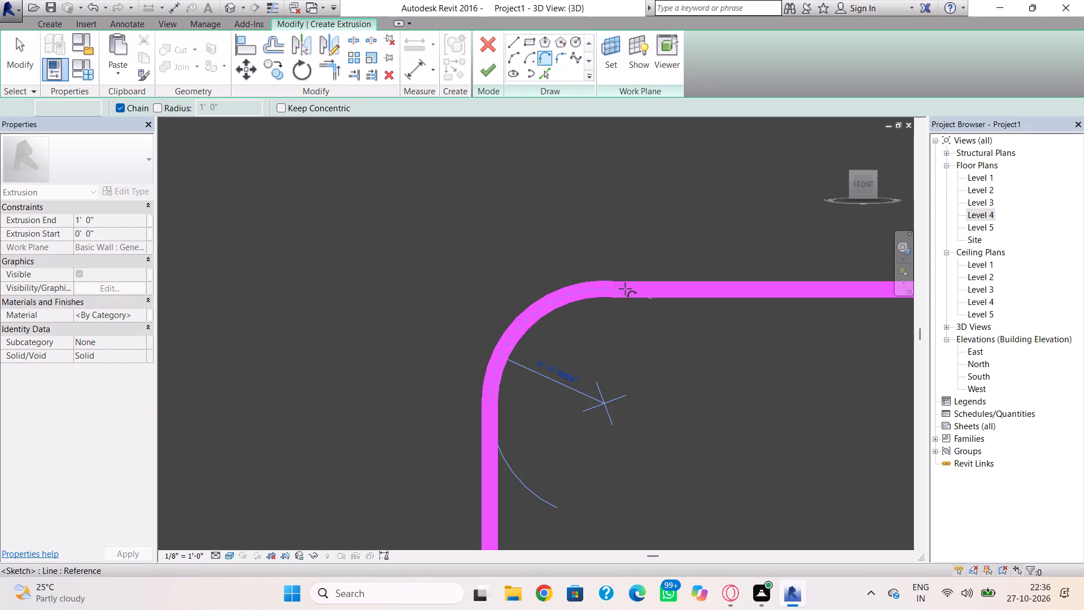
{"action": "left_click", "coordinate": [493, 70]}
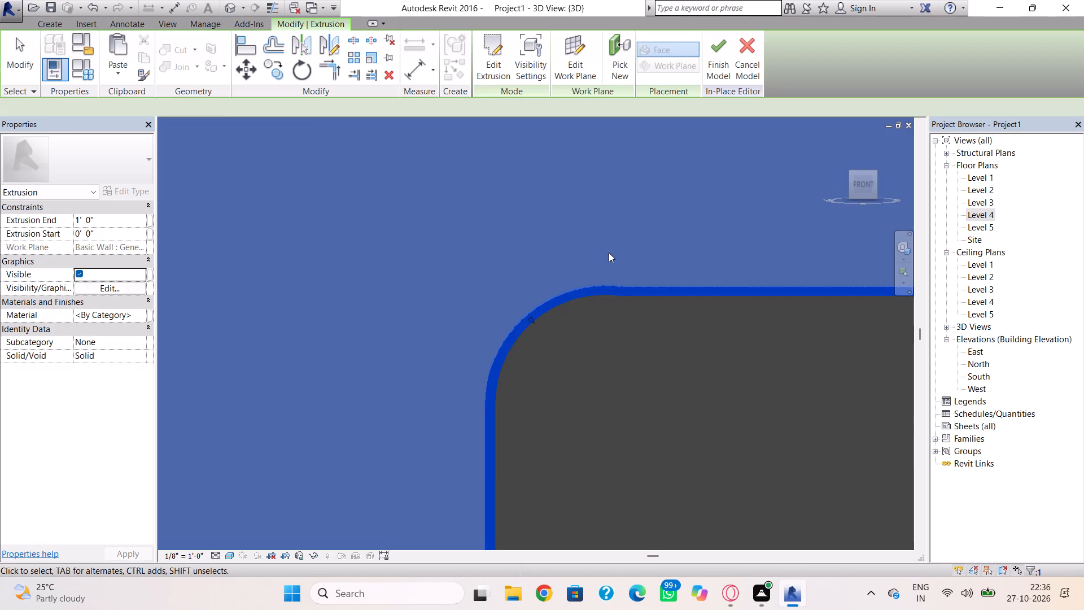
Stretch the back face of the frame extrusion into the building, setting its extrusion start to about -1'-10".
{"action": "scroll", "coordinate": [641, 363], "scroll_direction": "down", "scroll_amount": 18}
{"action": "middle_click_drag", "start_coordinate": [606, 337], "coordinate": [498, 267]}
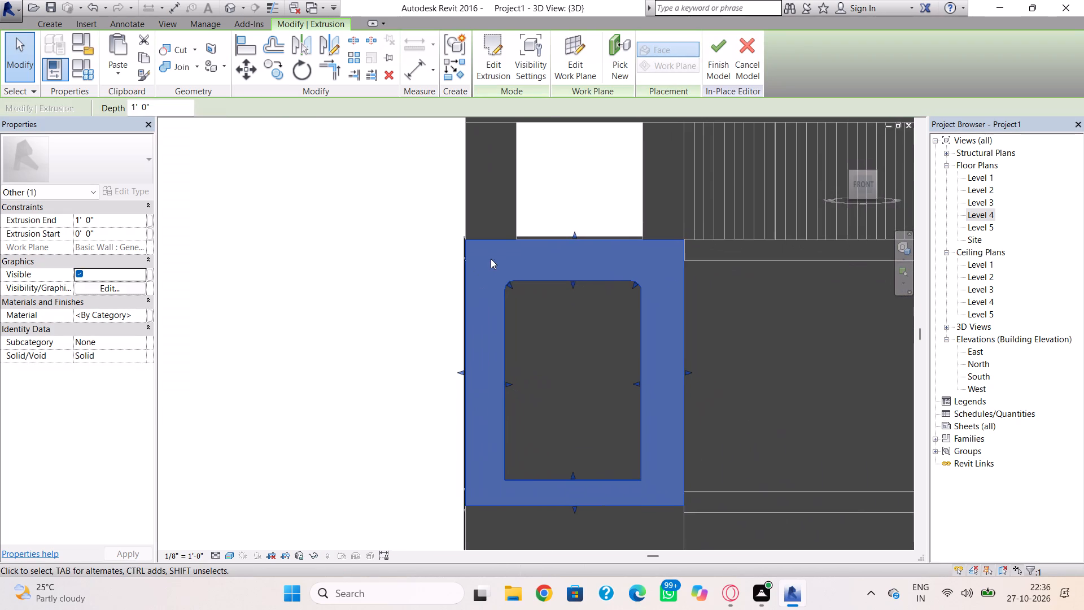
{"action": "right_click_drag", "start_coordinate": [517, 414], "coordinate": [553, 422], "text": "shift"}
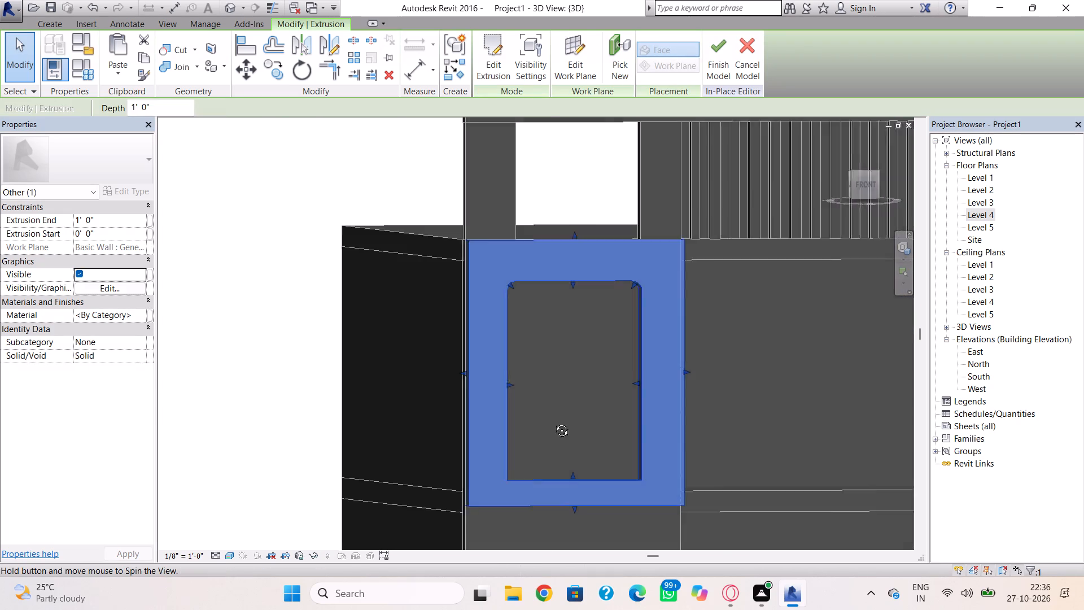
{"action": "right_click_drag", "start_coordinate": [553, 422], "coordinate": [589, 475], "text": "shift"}
{"action": "scroll", "coordinate": [589, 448], "scroll_direction": "down", "scroll_amount": 2}
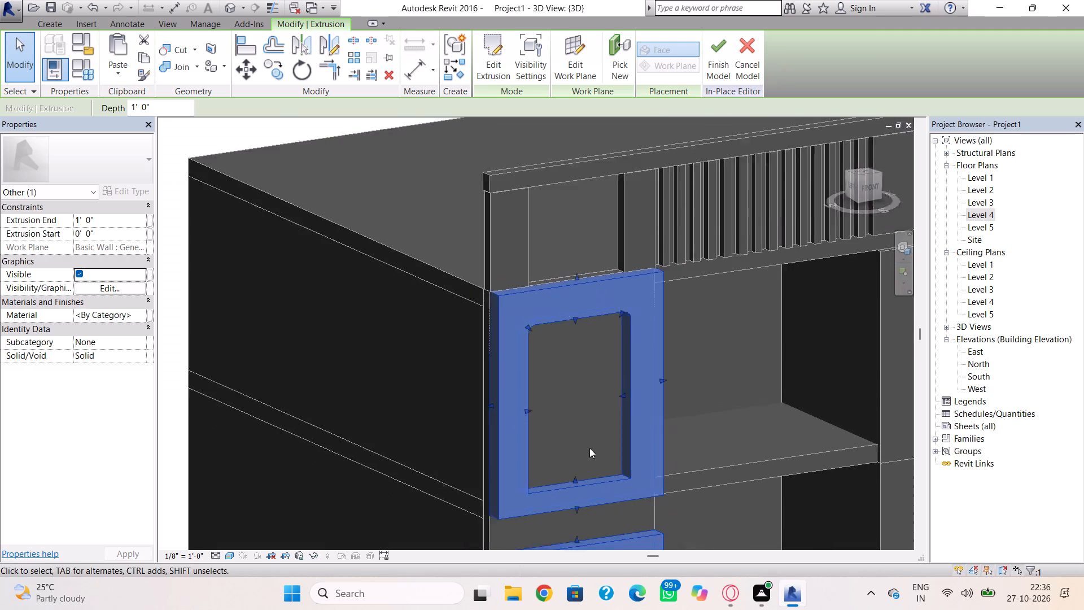
{"action": "scroll", "coordinate": [589, 448], "scroll_direction": "down", "scroll_amount": 3}
{"action": "middle_click_drag", "start_coordinate": [587, 441], "coordinate": [560, 267]}
{"action": "scroll", "coordinate": [563, 303], "scroll_direction": "up", "scroll_amount": 1}
{"action": "scroll", "coordinate": [542, 451], "scroll_direction": "up", "scroll_amount": 3}
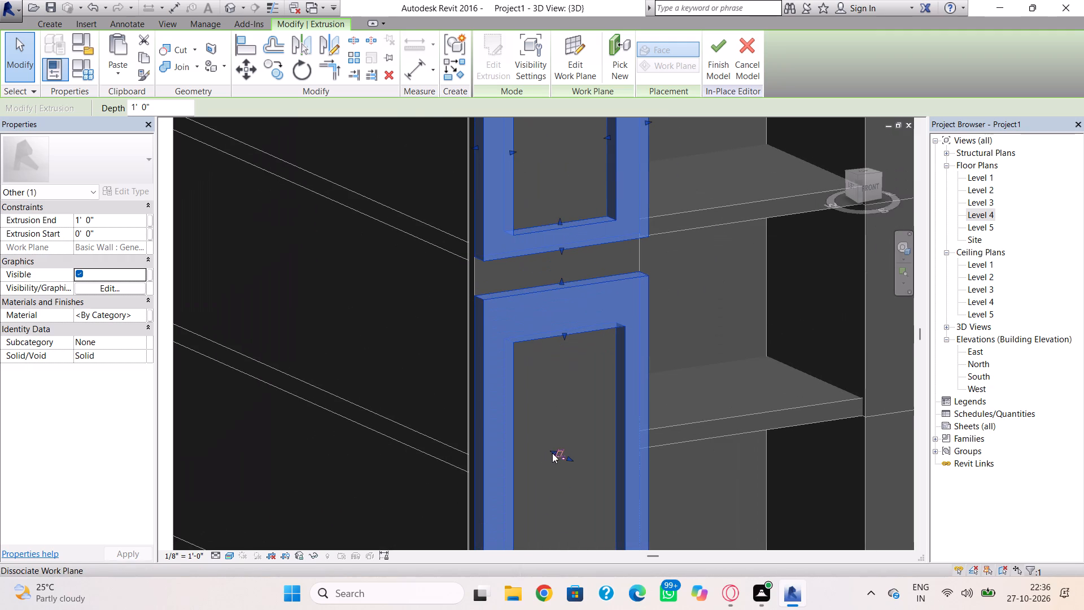
{"action": "left_click_drag", "start_coordinate": [547, 450], "coordinate": [542, 443]}
{"action": "left_click", "coordinate": [554, 387]}
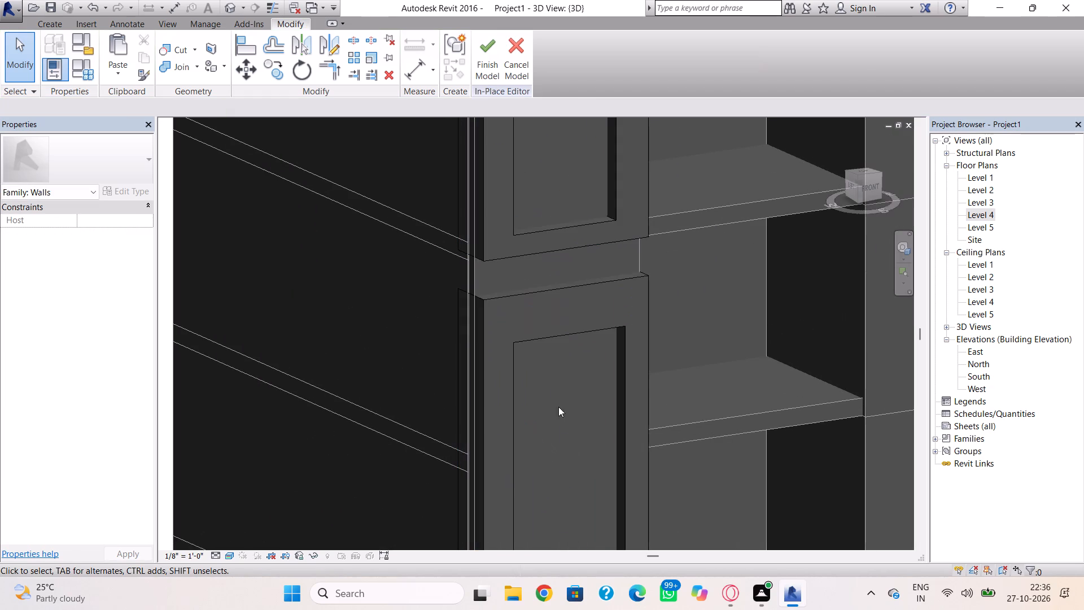
Raise the tall frame's top edge to just below the upper frame's bottom edge.
{"action": "scroll", "coordinate": [561, 421], "scroll_direction": "down", "scroll_amount": 3}
{"action": "middle_click_drag", "start_coordinate": [561, 414], "coordinate": [552, 347]}
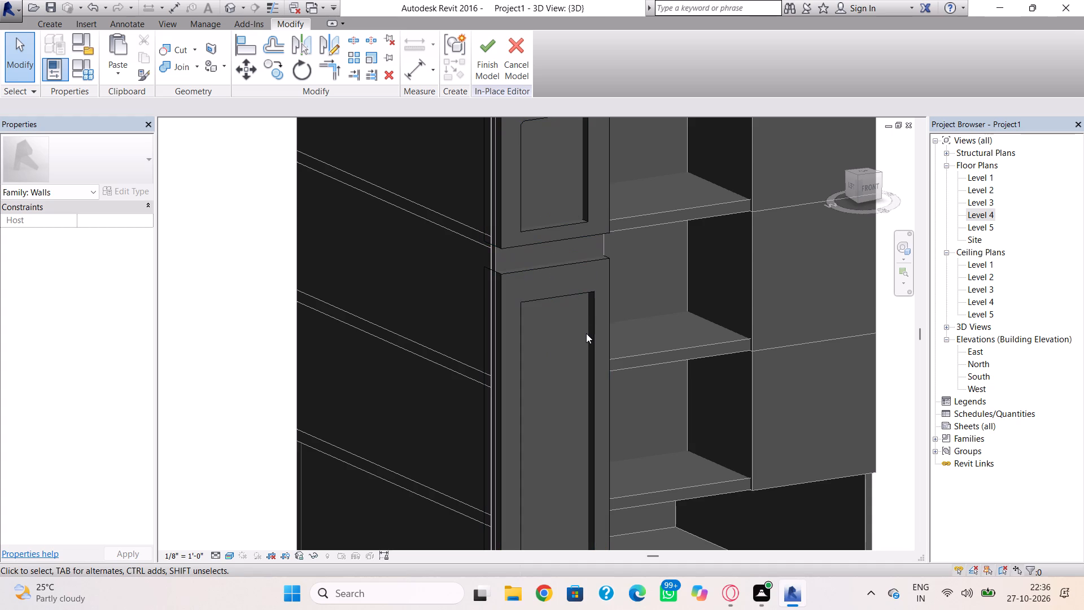
{"action": "left_click", "coordinate": [565, 272]}
{"action": "left_click", "coordinate": [563, 263]}
{"action": "left_click_drag", "start_coordinate": [546, 259], "coordinate": [546, 244]}
{"action": "key", "text": "Escape"}
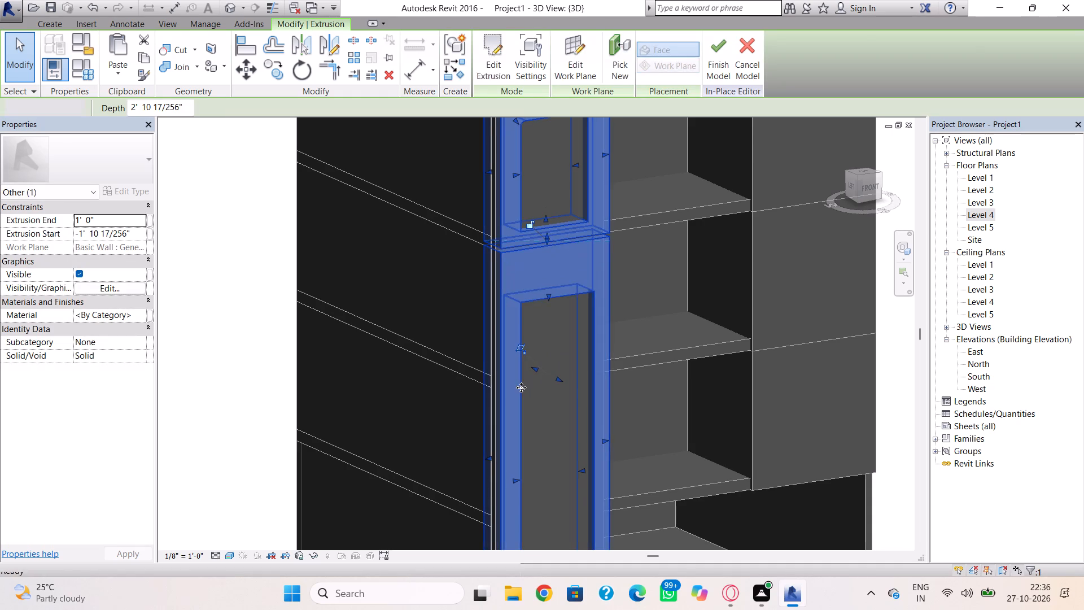
Raise the top edge of the tall frame's opening closer to the frame's raised top.
{"action": "left_click", "coordinate": [549, 295]}
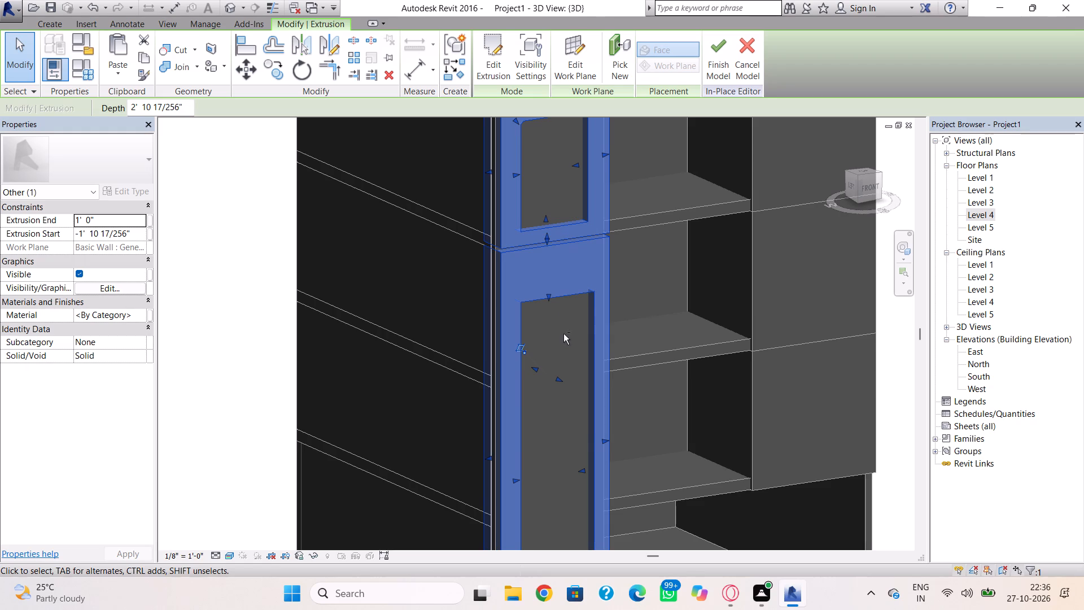
{"action": "right_click_drag", "start_coordinate": [563, 334], "coordinate": [528, 325], "text": "shift"}
{"action": "left_click_drag", "start_coordinate": [549, 295], "coordinate": [553, 272]}
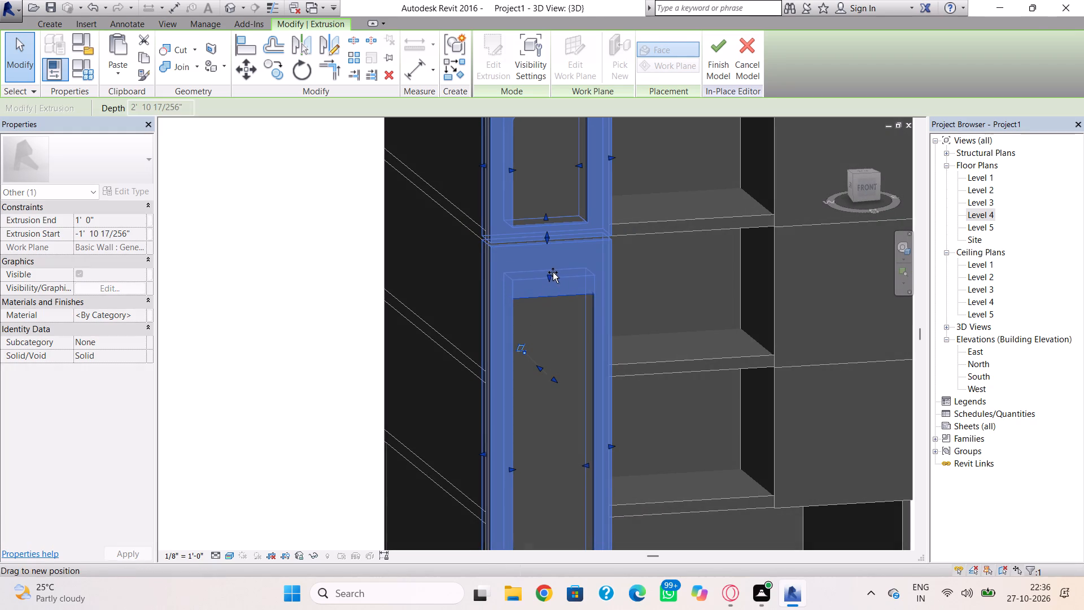
{"action": "left_click_drag", "start_coordinate": [553, 272], "coordinate": [553, 270]}
{"action": "scroll", "coordinate": [552, 250], "scroll_direction": "up", "scroll_amount": 1}
{"action": "left_click", "coordinate": [551, 250]}
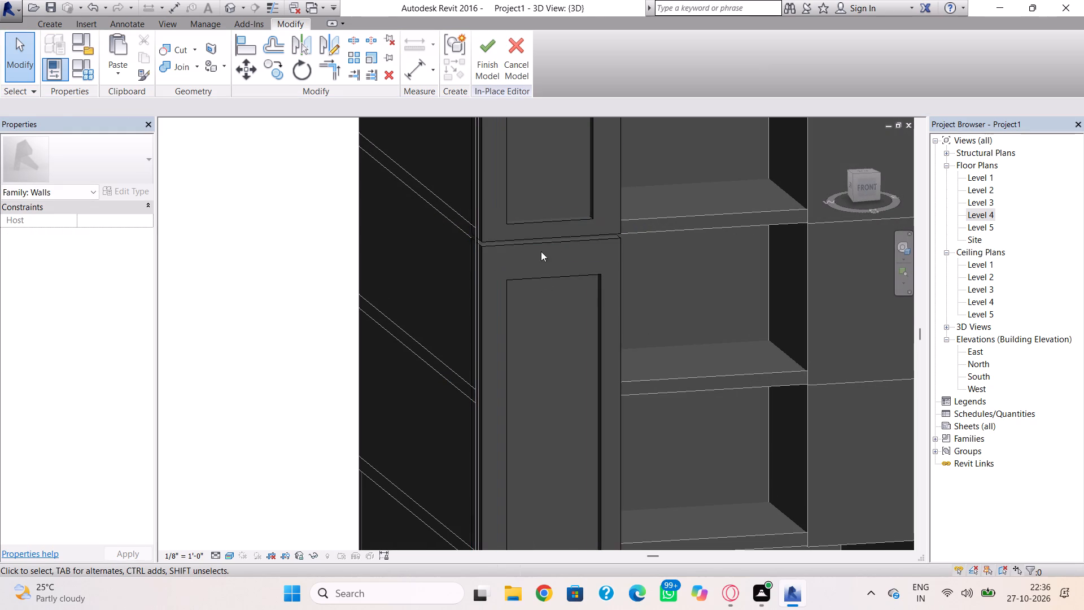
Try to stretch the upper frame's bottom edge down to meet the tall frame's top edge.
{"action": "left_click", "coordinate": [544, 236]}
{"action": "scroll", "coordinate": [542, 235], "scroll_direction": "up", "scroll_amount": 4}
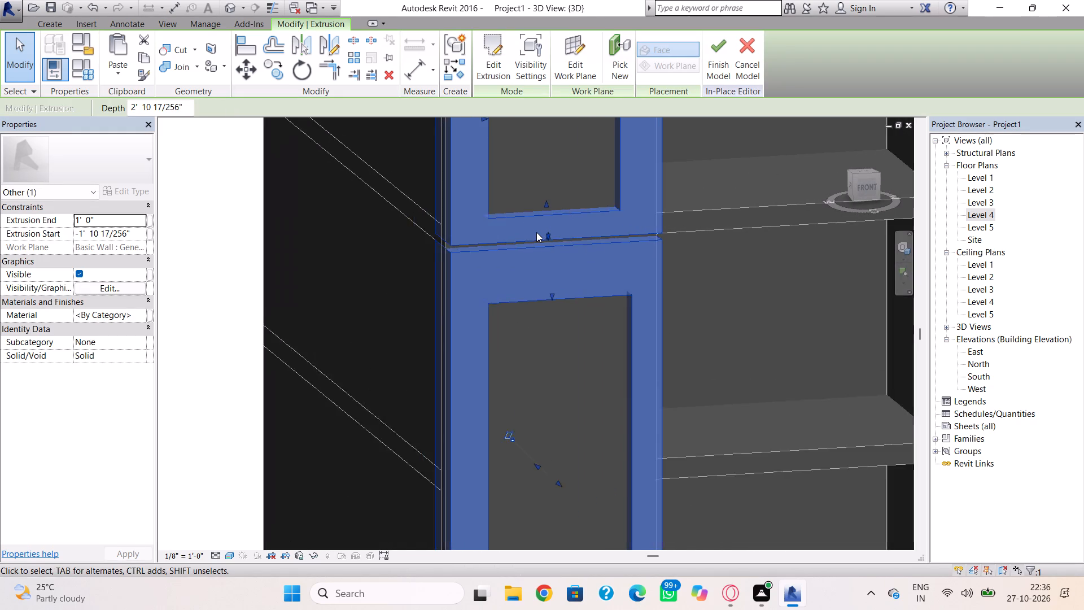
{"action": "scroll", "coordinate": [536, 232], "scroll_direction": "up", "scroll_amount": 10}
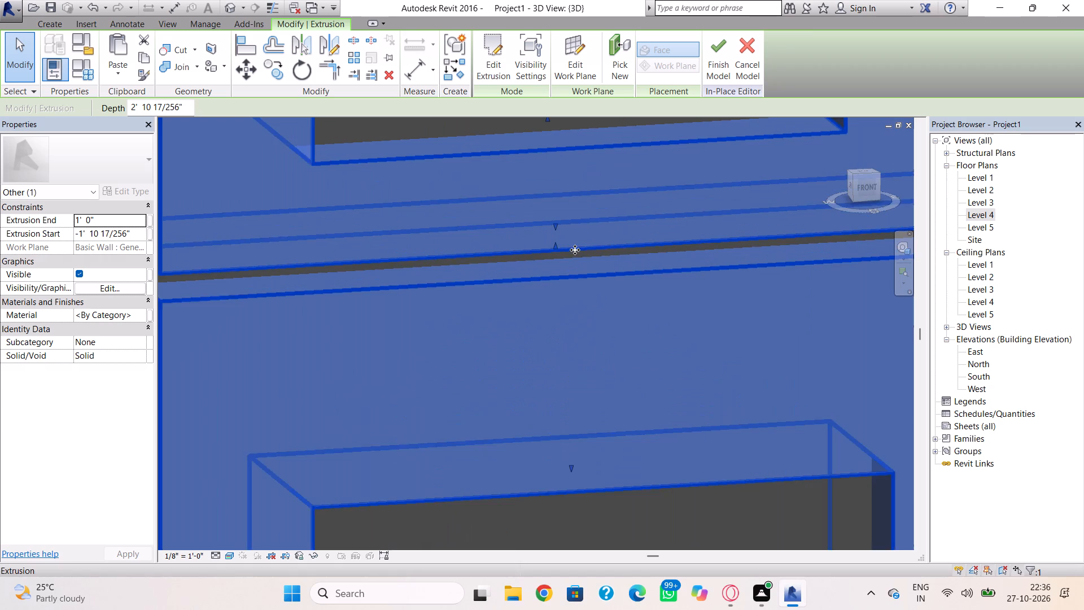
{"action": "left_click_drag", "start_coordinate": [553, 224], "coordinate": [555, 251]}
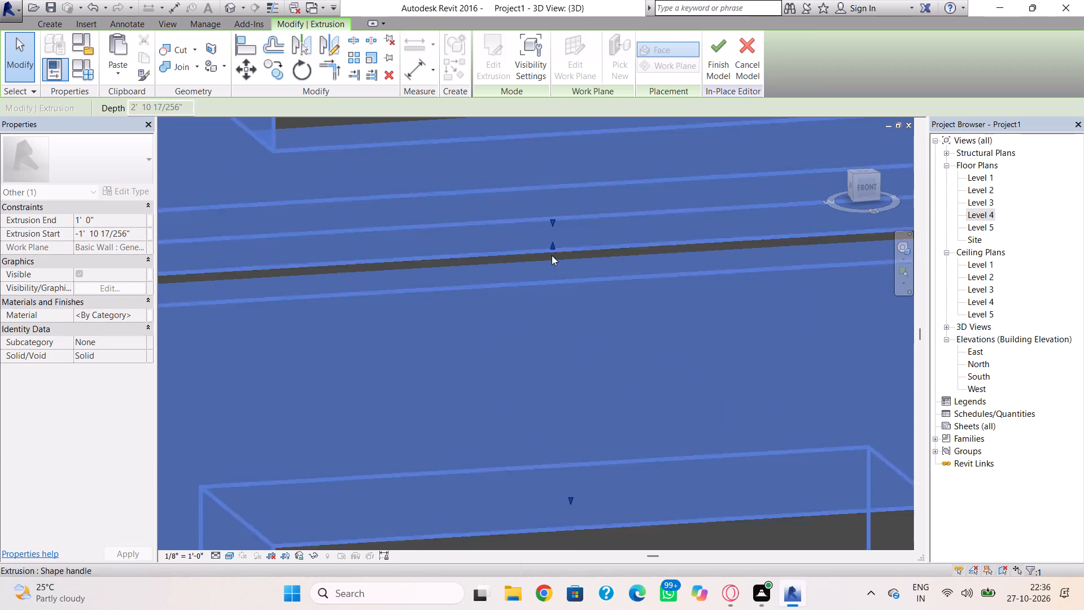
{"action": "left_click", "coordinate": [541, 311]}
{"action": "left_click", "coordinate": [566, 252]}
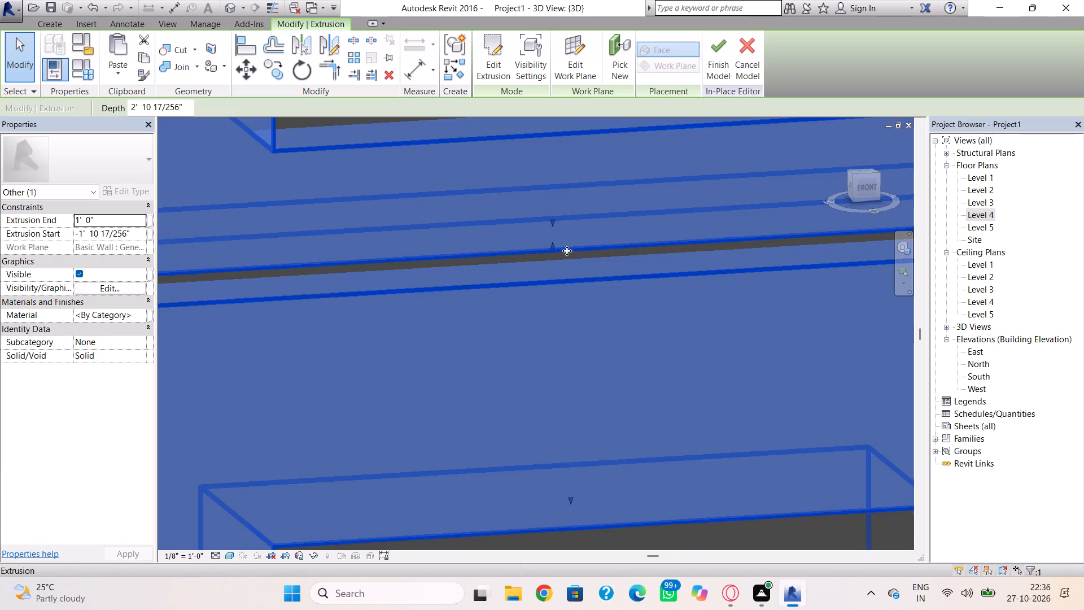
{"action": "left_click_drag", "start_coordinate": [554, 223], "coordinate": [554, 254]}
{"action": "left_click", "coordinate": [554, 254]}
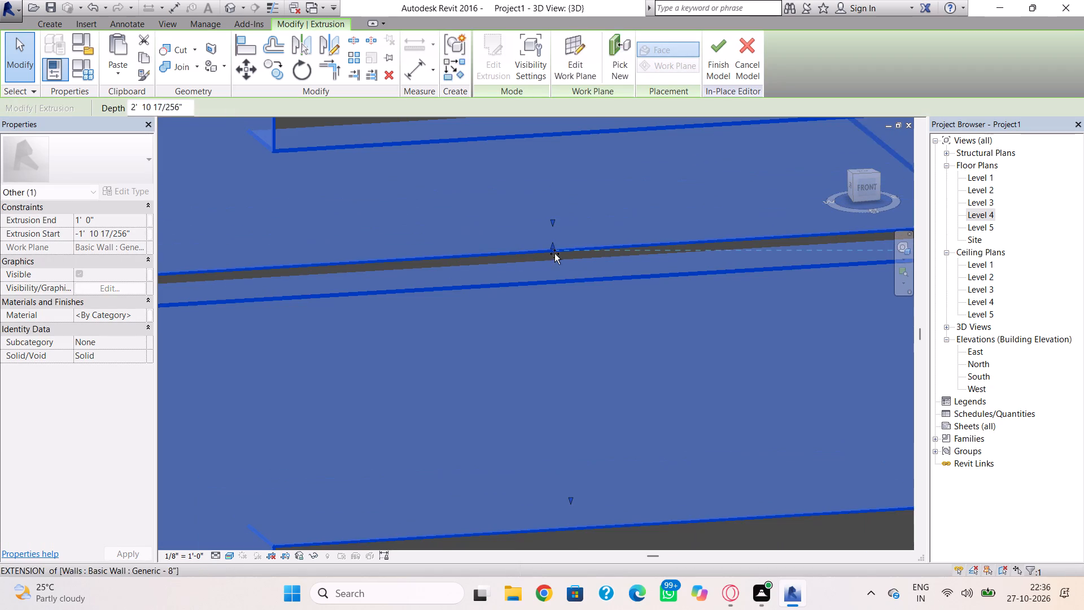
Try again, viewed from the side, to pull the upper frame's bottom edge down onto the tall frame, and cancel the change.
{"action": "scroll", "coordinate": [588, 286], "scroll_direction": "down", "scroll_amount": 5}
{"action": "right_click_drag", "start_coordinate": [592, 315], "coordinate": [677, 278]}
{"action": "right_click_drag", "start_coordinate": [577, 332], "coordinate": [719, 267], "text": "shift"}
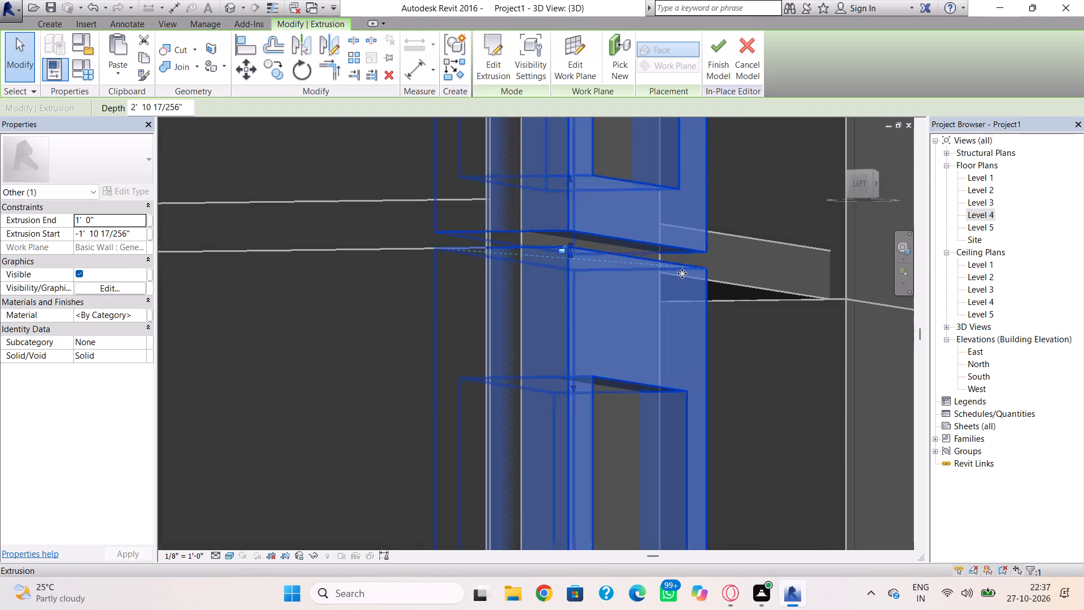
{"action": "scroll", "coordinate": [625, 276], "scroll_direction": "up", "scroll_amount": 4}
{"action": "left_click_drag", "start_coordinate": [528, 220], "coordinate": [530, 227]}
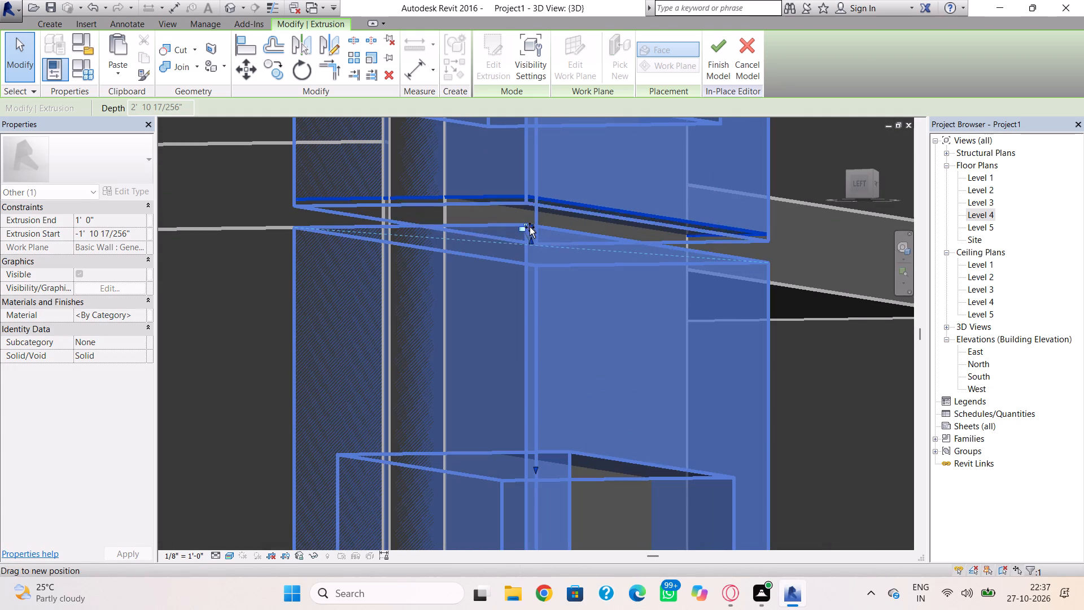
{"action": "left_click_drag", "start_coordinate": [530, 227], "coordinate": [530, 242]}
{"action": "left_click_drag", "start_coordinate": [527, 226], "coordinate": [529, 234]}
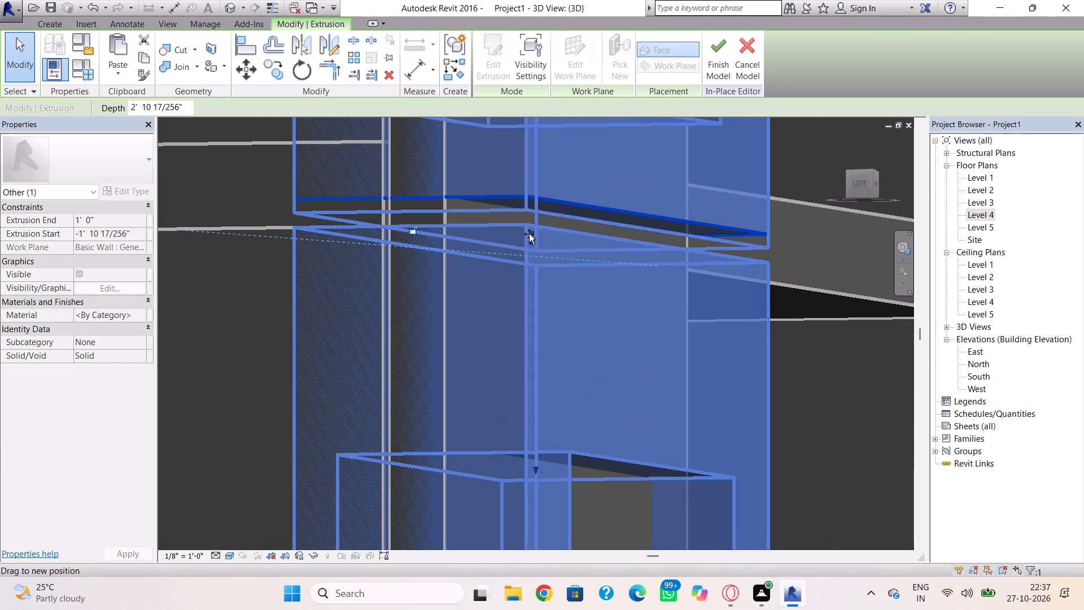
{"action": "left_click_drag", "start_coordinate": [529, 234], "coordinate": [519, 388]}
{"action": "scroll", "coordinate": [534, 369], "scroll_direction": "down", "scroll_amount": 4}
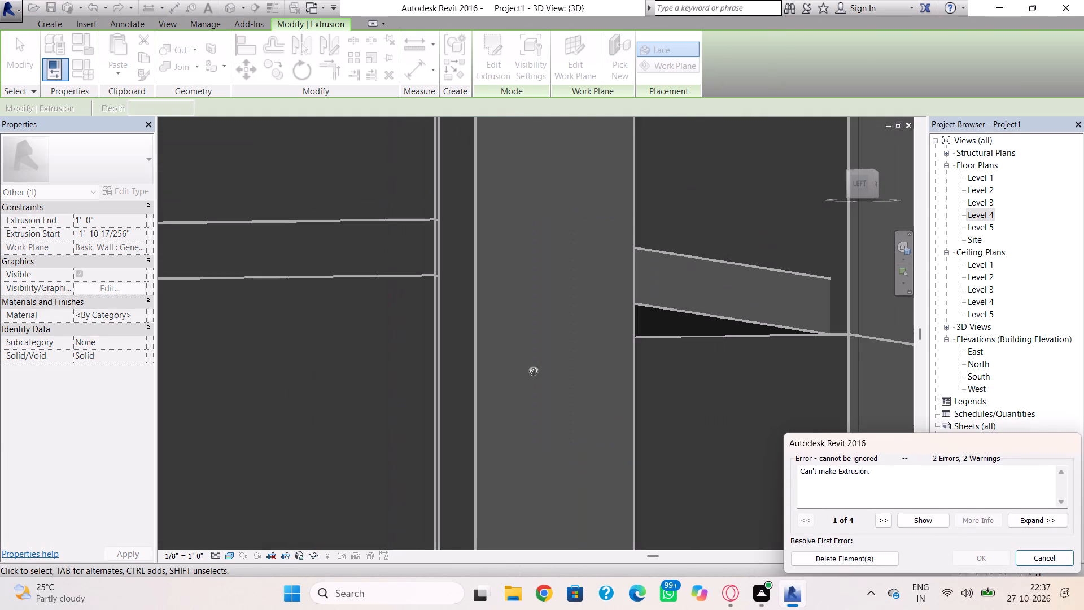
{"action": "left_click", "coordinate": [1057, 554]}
Examine the gap between the two frames and their depth along the wall from the building's left side.
{"action": "scroll", "coordinate": [637, 371], "scroll_direction": "down", "scroll_amount": 3}
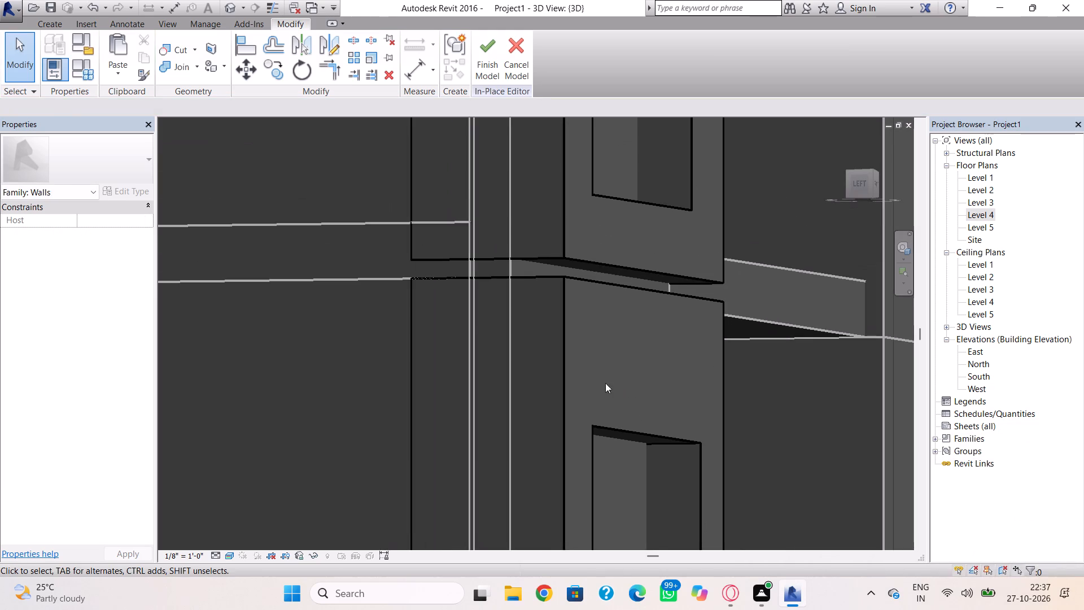
{"action": "scroll", "coordinate": [579, 378], "scroll_direction": "down", "scroll_amount": 8}
{"action": "scroll", "coordinate": [581, 403], "scroll_direction": "up", "scroll_amount": 1}
{"action": "middle_click_drag", "start_coordinate": [581, 403], "coordinate": [577, 387]}
{"action": "left_click", "coordinate": [582, 399]}
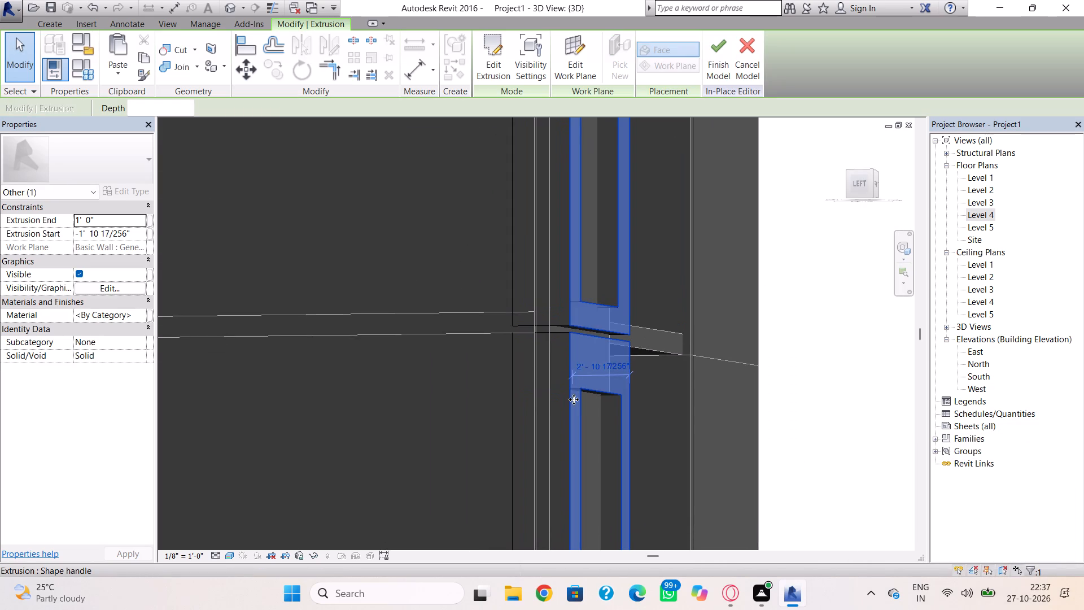
{"action": "scroll", "coordinate": [585, 406], "scroll_direction": "down", "scroll_amount": 8}
{"action": "scroll", "coordinate": [596, 387], "scroll_direction": "up", "scroll_amount": 1}
{"action": "key", "text": "Escape"}
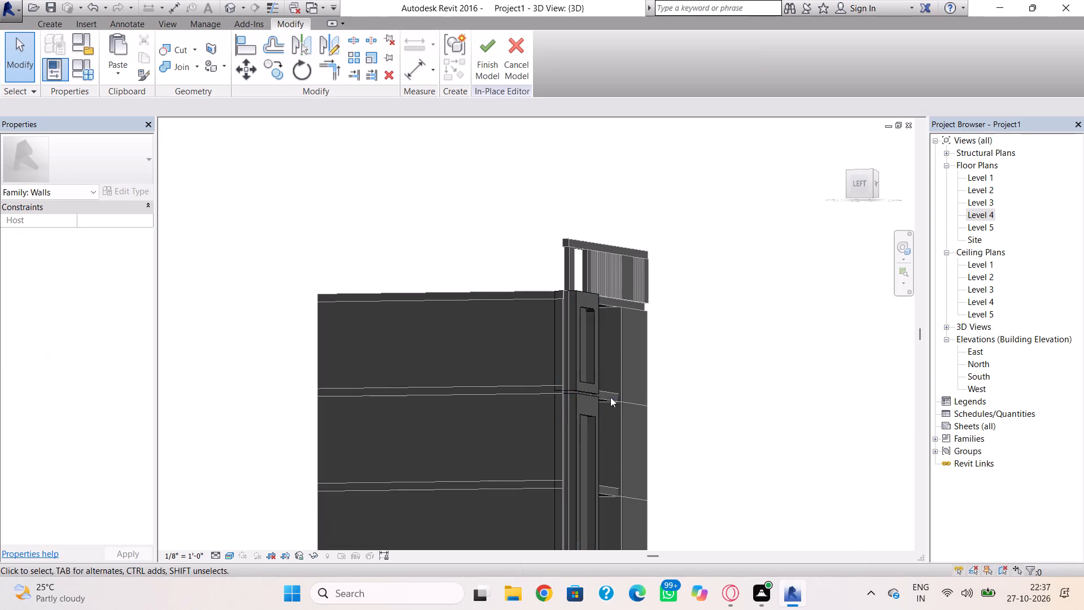
Pull the back face of the facade frames' extrusion forward to an extrusion start of -0' 1", making it 1' 1" deep.
{"action": "left_click", "coordinate": [574, 376]}
{"action": "scroll", "coordinate": [582, 429], "scroll_direction": "up", "scroll_amount": 4}
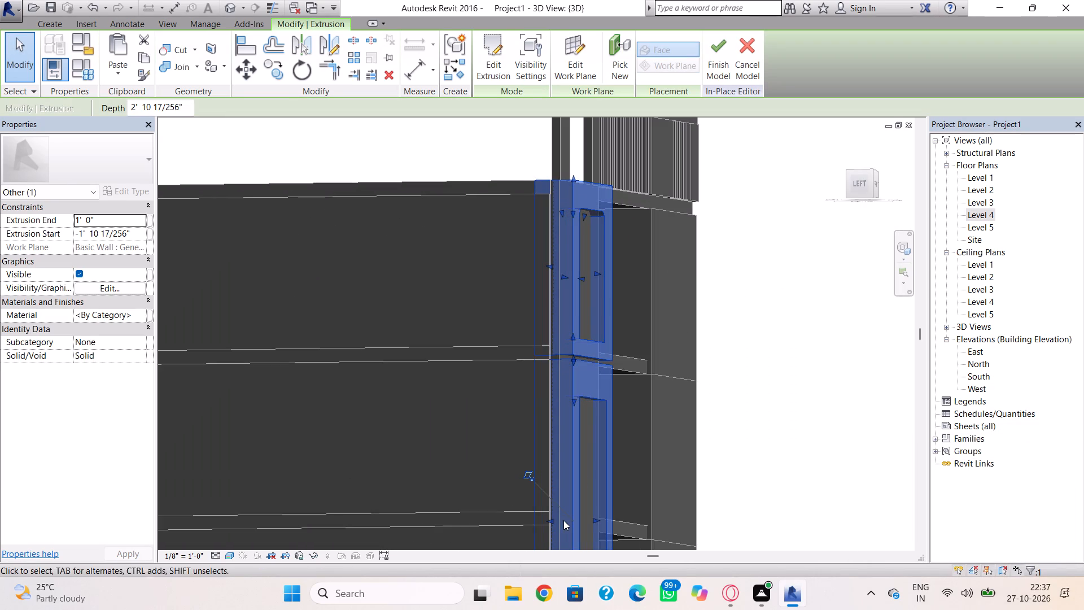
{"action": "left_click_drag", "start_coordinate": [549, 521], "coordinate": [577, 533]}
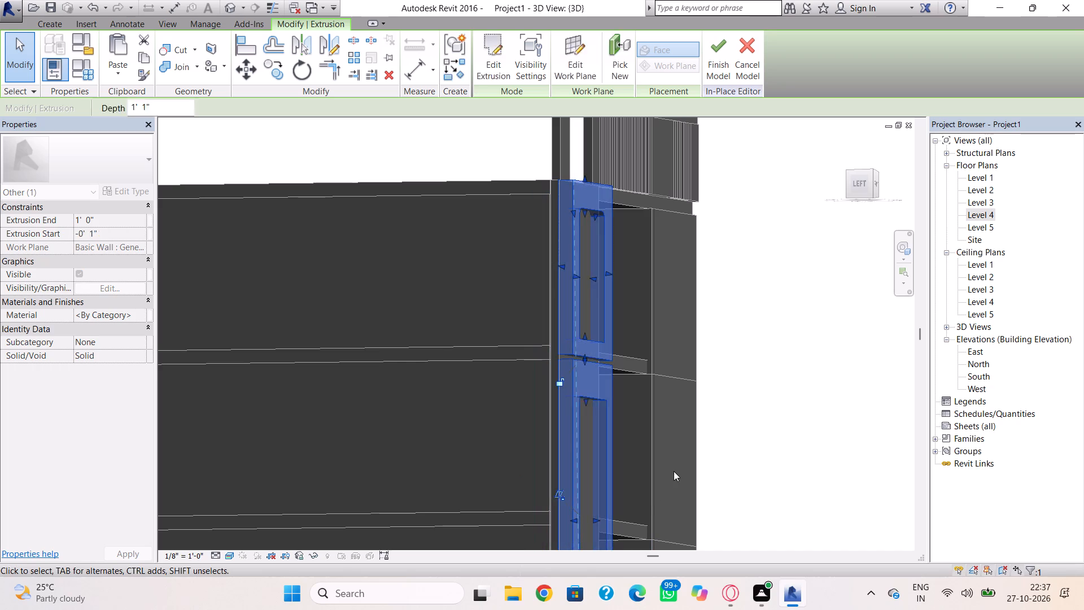
{"action": "left_click", "coordinate": [674, 471]}
Stretch the upper frame's bottom edge down in small increments to meet the top edge of the tall frame.
{"action": "scroll", "coordinate": [579, 328], "scroll_direction": "up", "scroll_amount": 3}
{"action": "left_click", "coordinate": [578, 364]}
{"action": "scroll", "coordinate": [596, 361], "scroll_direction": "up", "scroll_amount": 2}
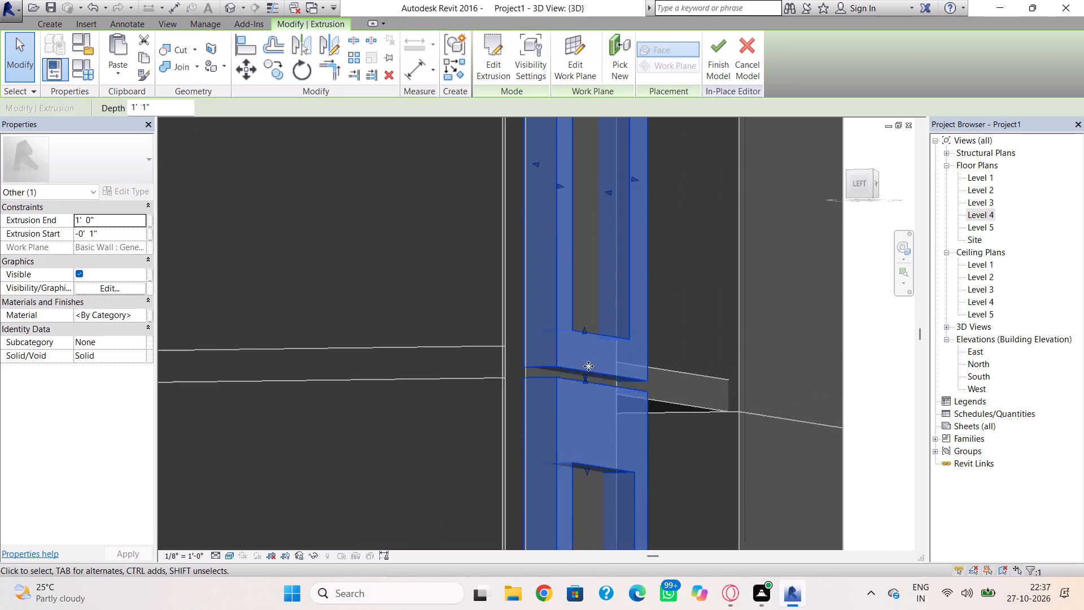
{"action": "scroll", "coordinate": [588, 366], "scroll_direction": "up", "scroll_amount": 12}
{"action": "left_click_drag", "start_coordinate": [576, 364], "coordinate": [576, 373]}
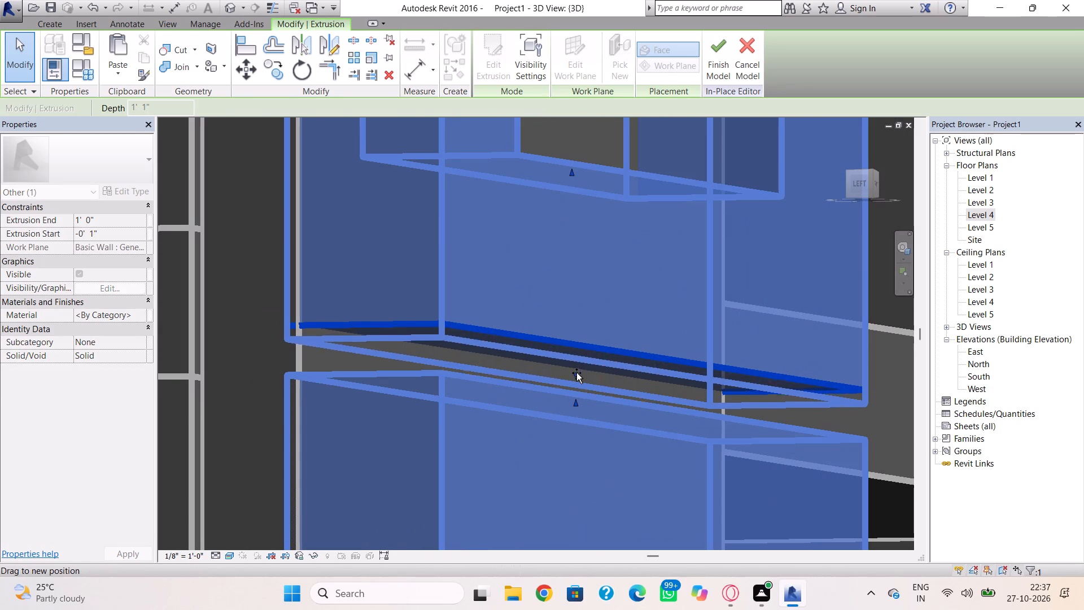
{"action": "left_click_drag", "start_coordinate": [576, 373], "coordinate": [572, 406]}
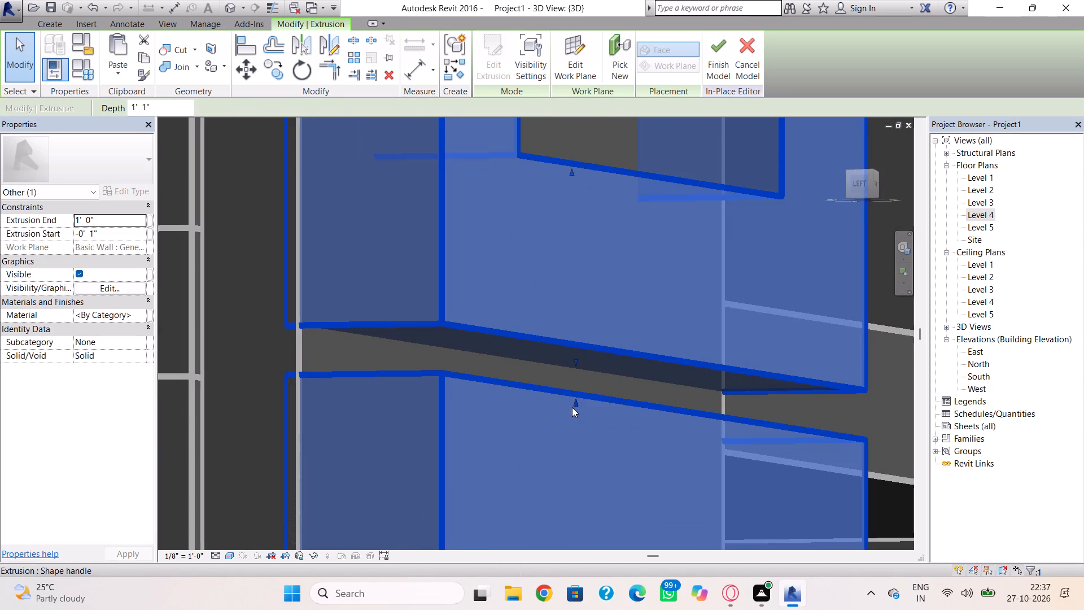
{"action": "left_click_drag", "start_coordinate": [575, 367], "coordinate": [575, 379]}
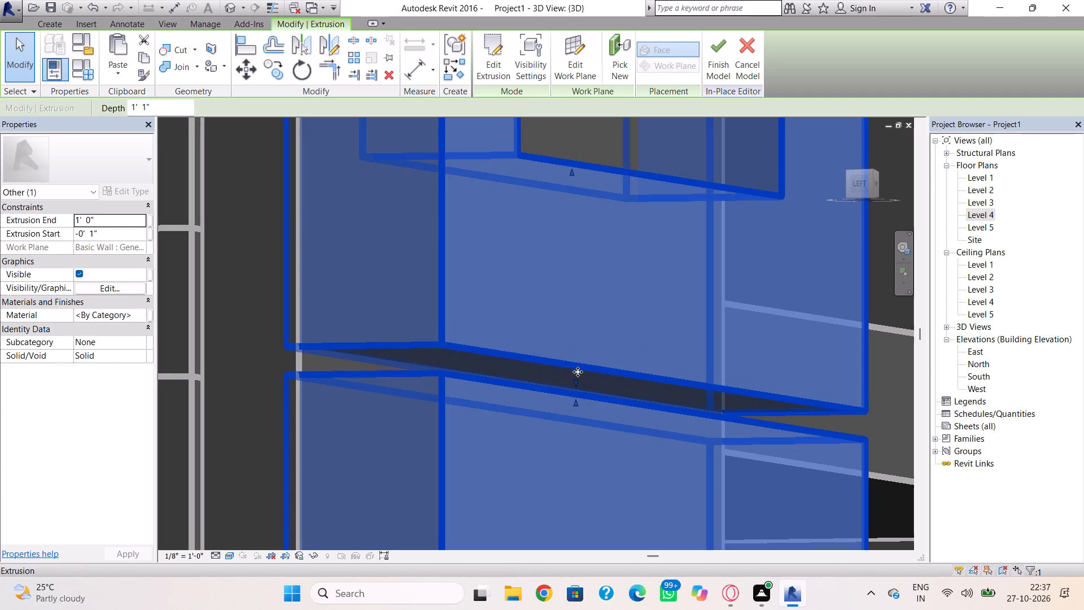
{"action": "left_click_drag", "start_coordinate": [579, 383], "coordinate": [578, 390]}
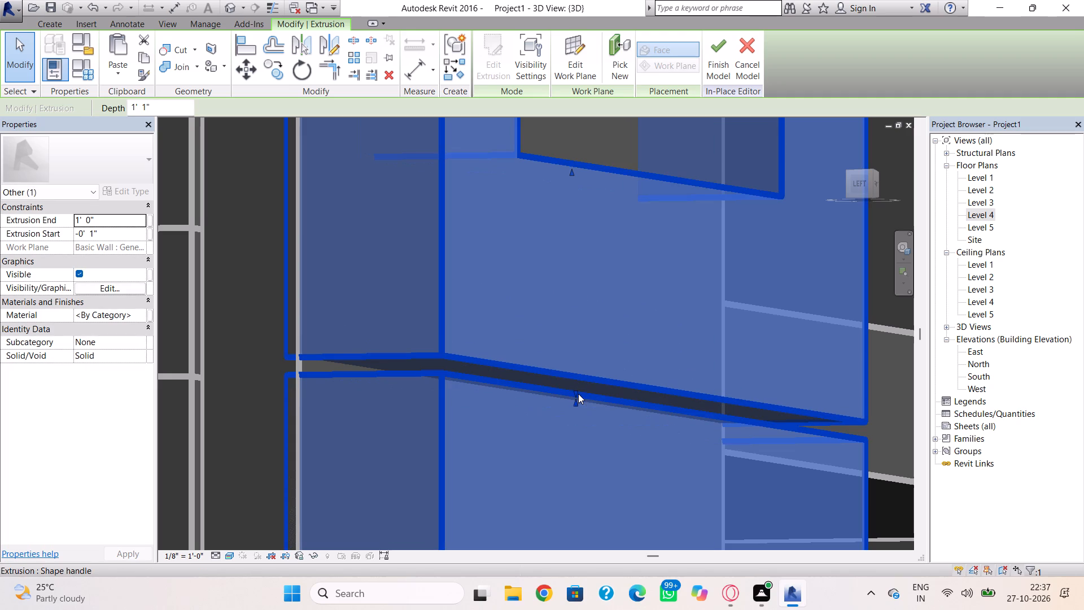
{"action": "left_click_drag", "start_coordinate": [576, 393], "coordinate": [576, 401]}
{"action": "scroll", "coordinate": [591, 404], "scroll_direction": "down", "scroll_amount": 3}
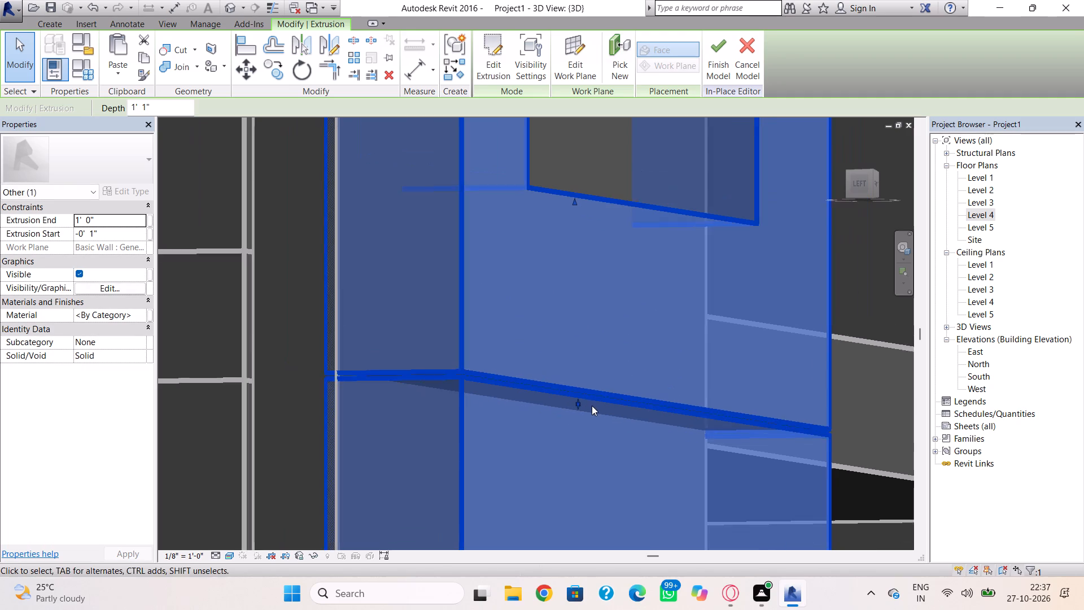
{"action": "scroll", "coordinate": [592, 406], "scroll_direction": "down", "scroll_amount": 2}
{"action": "key", "text": "Escape"}
Examine the joint between the two frames and the rest of the facade from the front.
{"action": "scroll", "coordinate": [629, 404], "scroll_direction": "down", "scroll_amount": 3}
{"action": "middle_click", "coordinate": [631, 407]}
{"action": "right_click_drag", "start_coordinate": [627, 411], "coordinate": [502, 450], "text": "shift"}
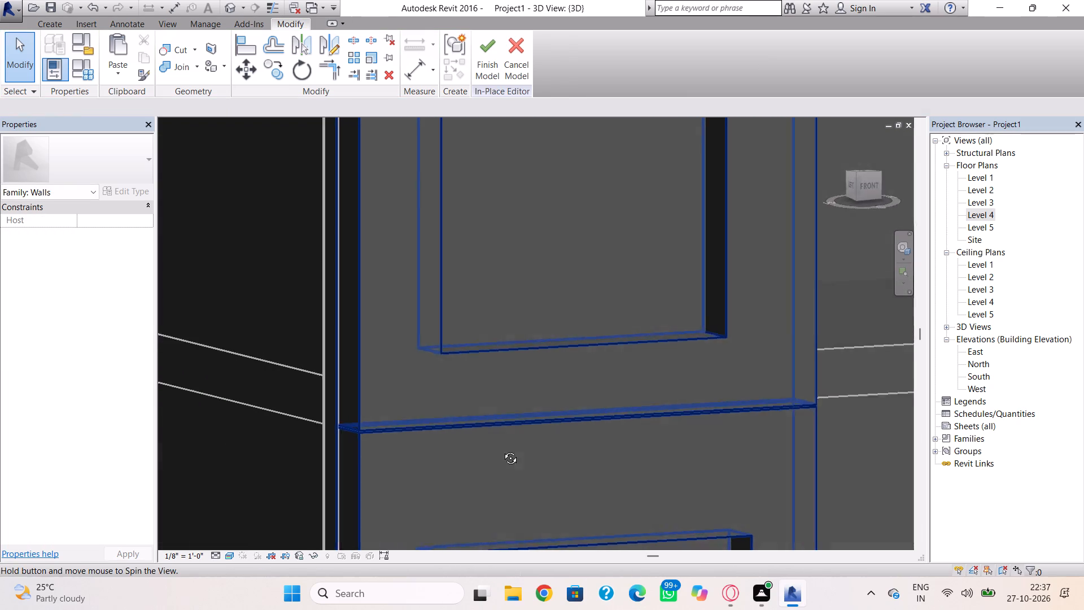
{"action": "right_click_drag", "start_coordinate": [502, 450], "coordinate": [491, 419], "text": "shift"}
{"action": "scroll", "coordinate": [495, 415], "scroll_direction": "down", "scroll_amount": 5}
{"action": "scroll", "coordinate": [556, 422], "scroll_direction": "down", "scroll_amount": 2}
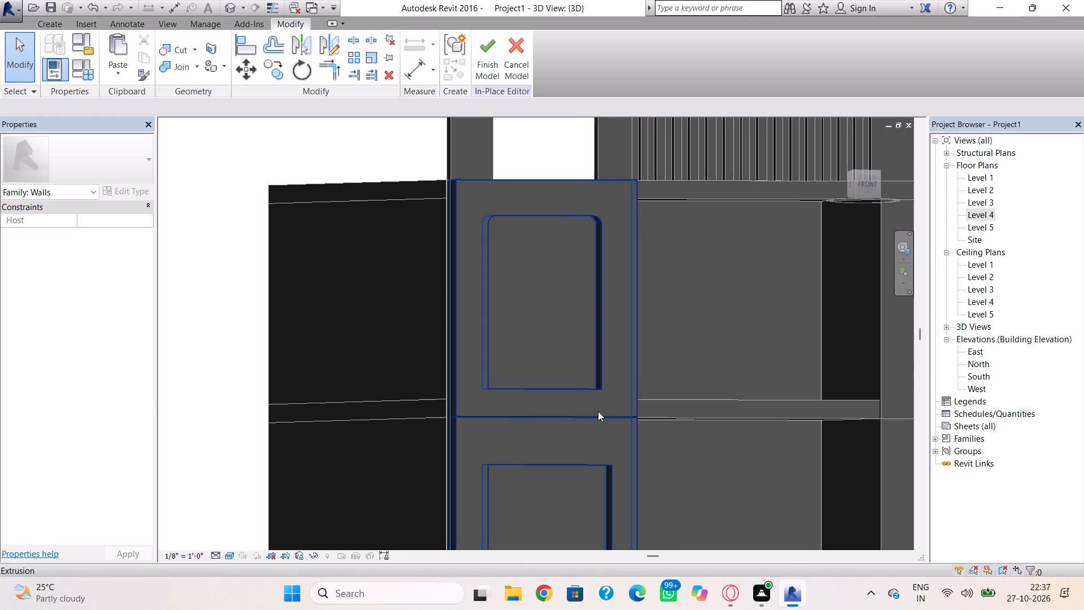
{"action": "middle_click", "coordinate": [598, 411]}
{"action": "right_click_drag", "start_coordinate": [658, 394], "coordinate": [596, 402], "text": "shift"}
{"action": "scroll", "coordinate": [601, 398], "scroll_direction": "down", "scroll_amount": 5}
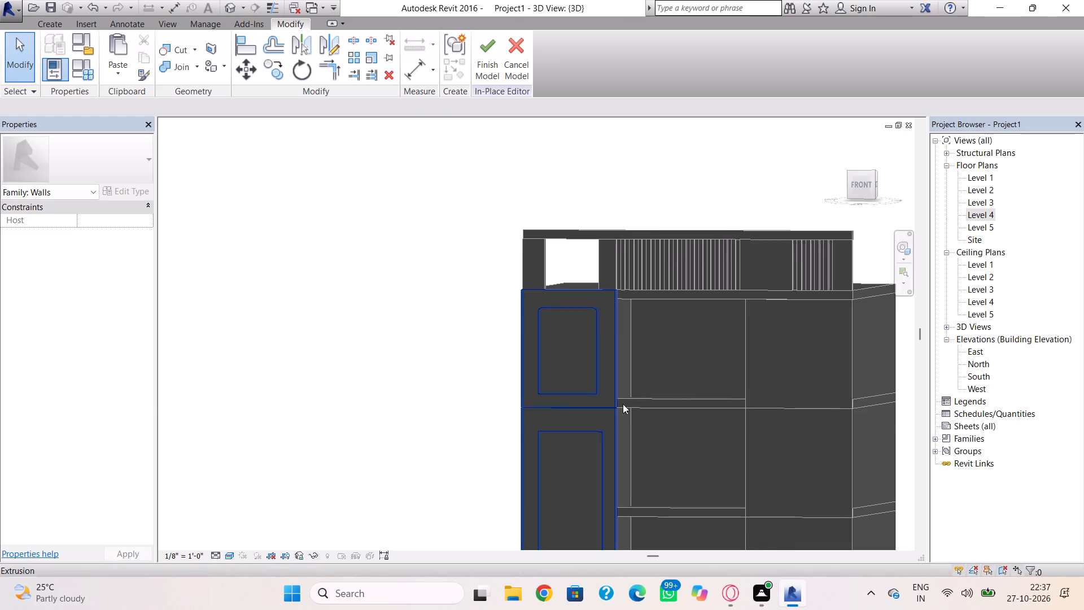
{"action": "middle_click_drag", "start_coordinate": [693, 415], "coordinate": [602, 298]}
{"action": "right_click_drag", "start_coordinate": [631, 338], "coordinate": [650, 333], "text": "shift"}
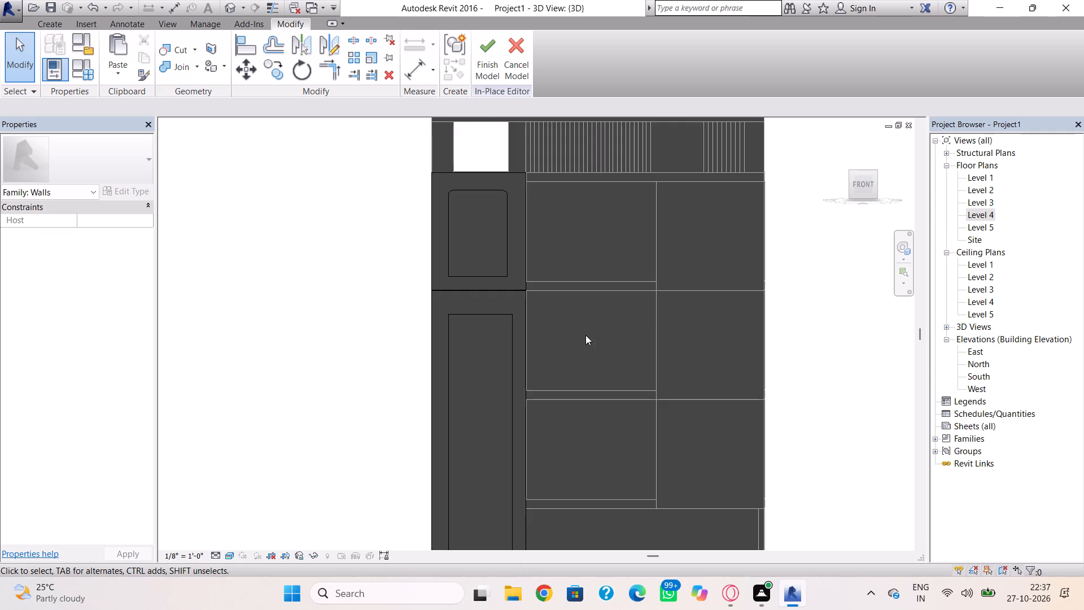
{"action": "scroll", "coordinate": [499, 319], "scroll_direction": "down", "scroll_amount": 1}
{"action": "middle_click_drag", "start_coordinate": [504, 321], "coordinate": [495, 260]}
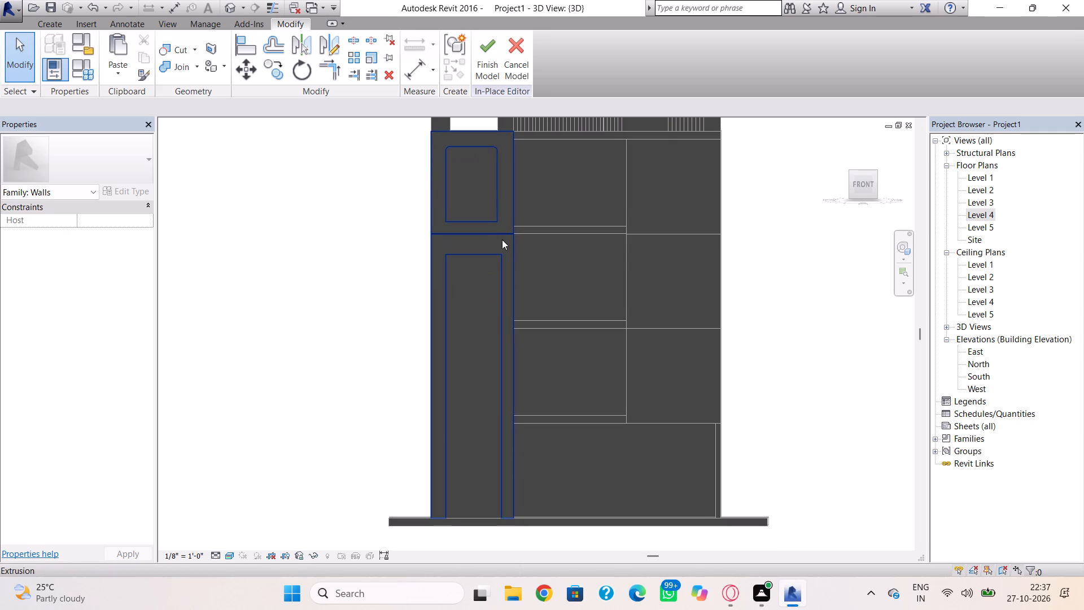
Set the work plane by picking the front face of the Generic - 12" roof slab beside the joint between the two frames.
{"action": "left_click", "coordinate": [35, 18]}
{"action": "left_click", "coordinate": [43, 21]}
{"action": "left_click", "coordinate": [829, 55]}
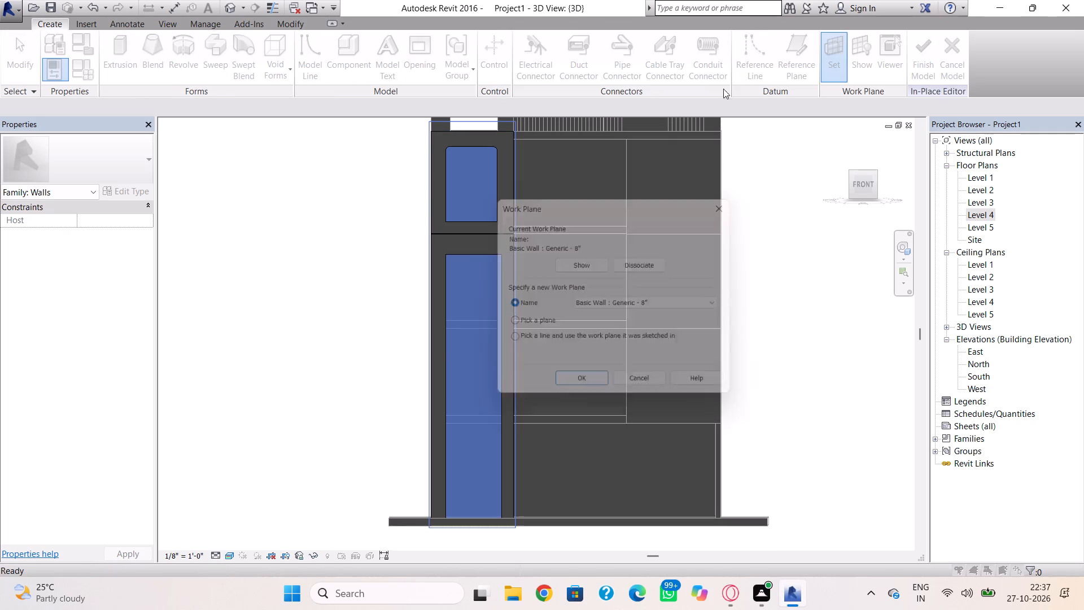
{"action": "left_click", "coordinate": [505, 324]}
{"action": "left_click", "coordinate": [559, 389]}
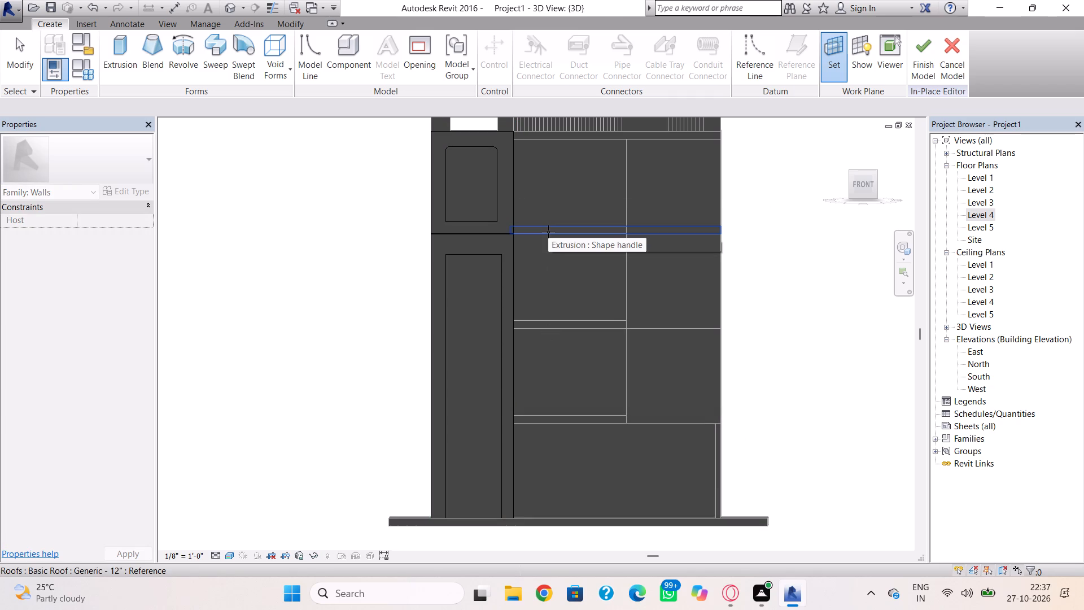
{"action": "left_click", "coordinate": [548, 232]}
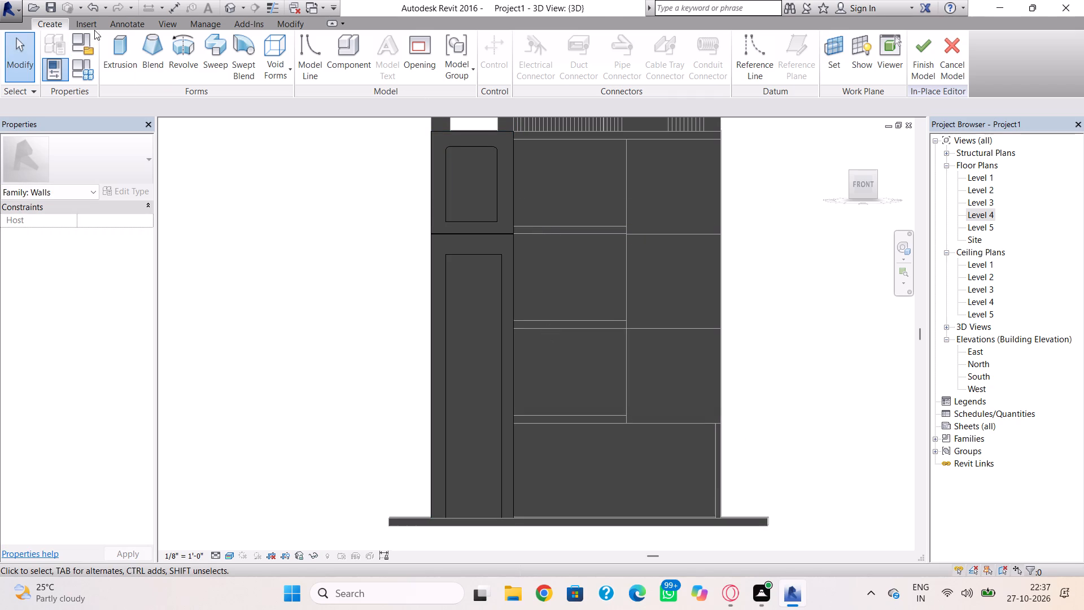
Sketch a closed horizontal rectangle over the slab edge across the recessed bay beside the frames and extrude it 1' 0".
{"action": "left_click", "coordinate": [122, 34]}
{"action": "scroll", "coordinate": [514, 249], "scroll_direction": "up", "scroll_amount": 4}
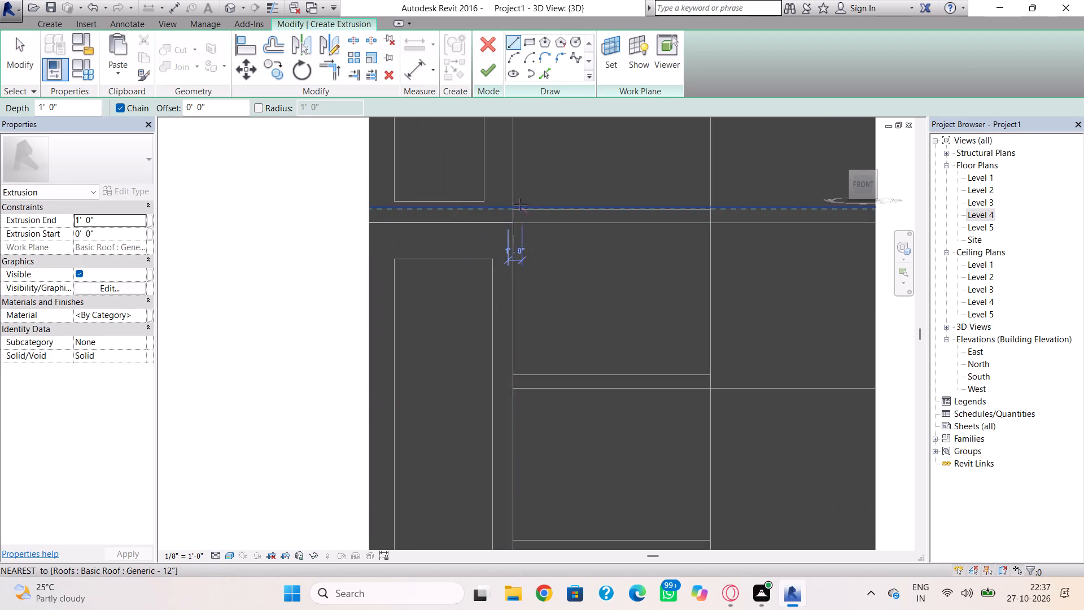
{"action": "left_click", "coordinate": [518, 199]}
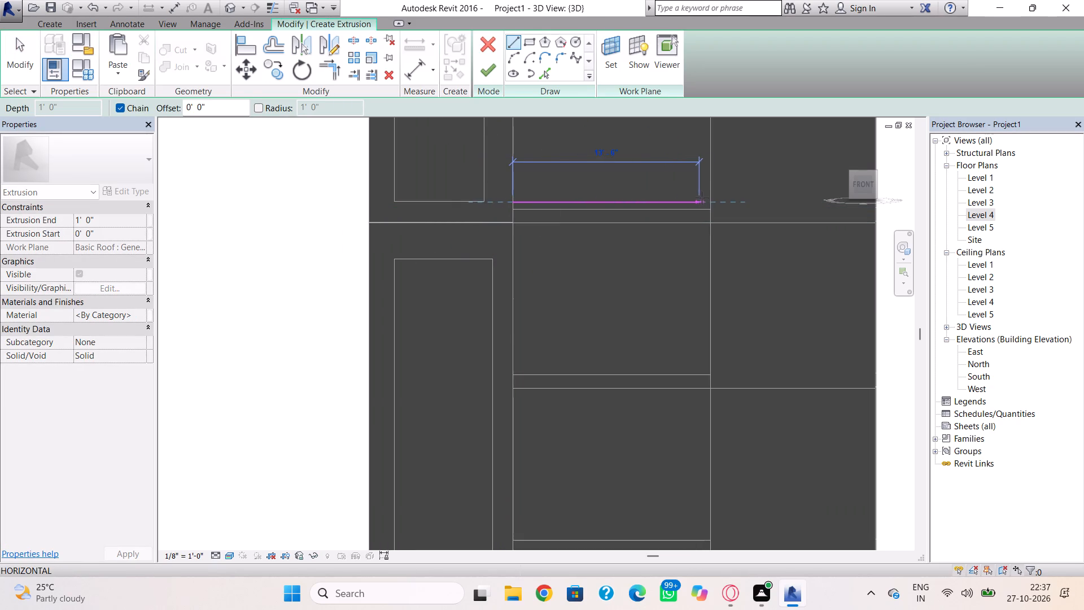
{"action": "left_click", "coordinate": [709, 199]}
{"action": "left_click", "coordinate": [707, 238]}
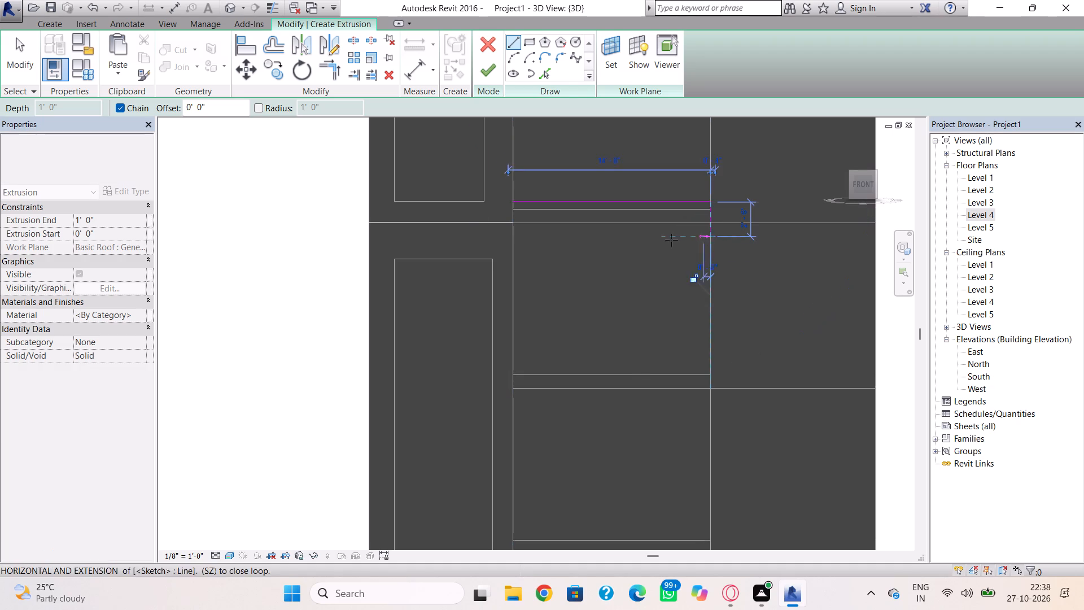
{"action": "left_click", "coordinate": [514, 233]}
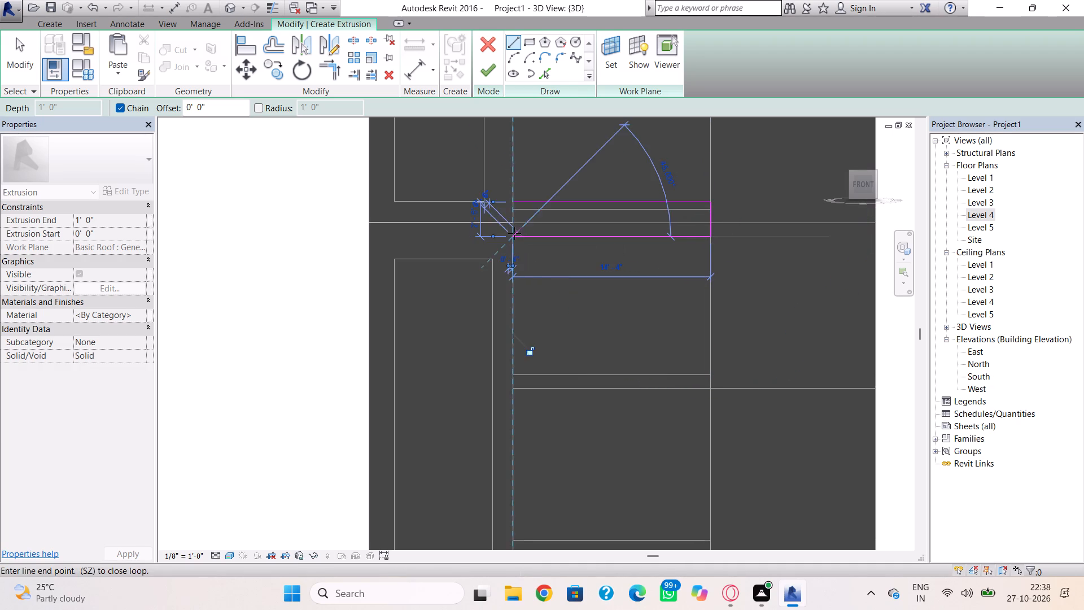
{"action": "left_click", "coordinate": [515, 204]}
{"action": "key", "text": "Escape"}
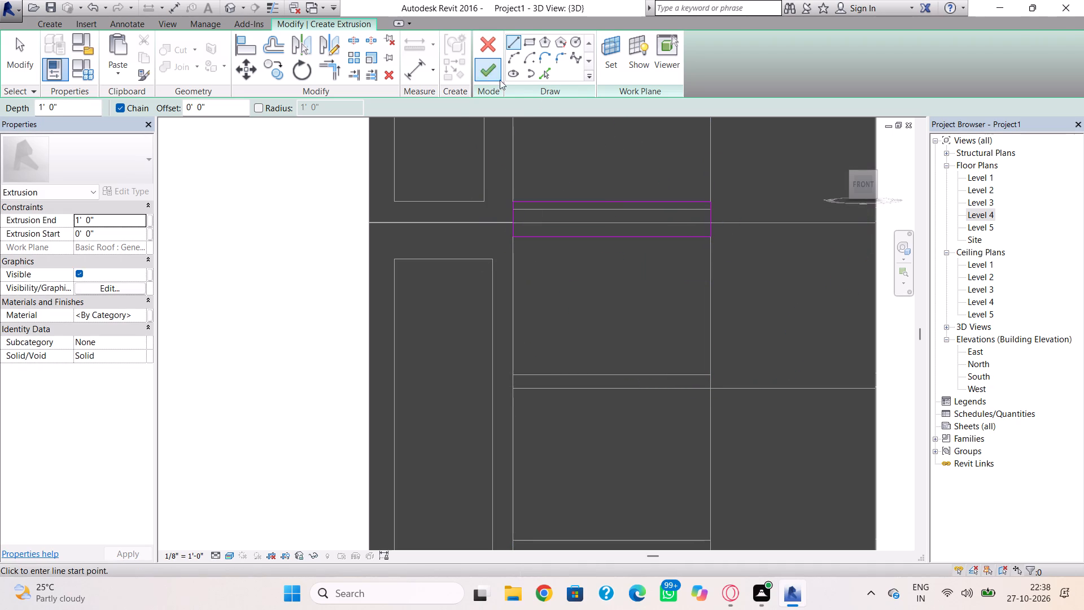
{"action": "left_click", "coordinate": [483, 72]}
Extend the new band's back face to an extrusion start of -0' 10 1/2" and push its front face back toward the adjacent wall face.
{"action": "right_click_drag", "start_coordinate": [546, 321], "coordinate": [725, 365], "text": "shift"}
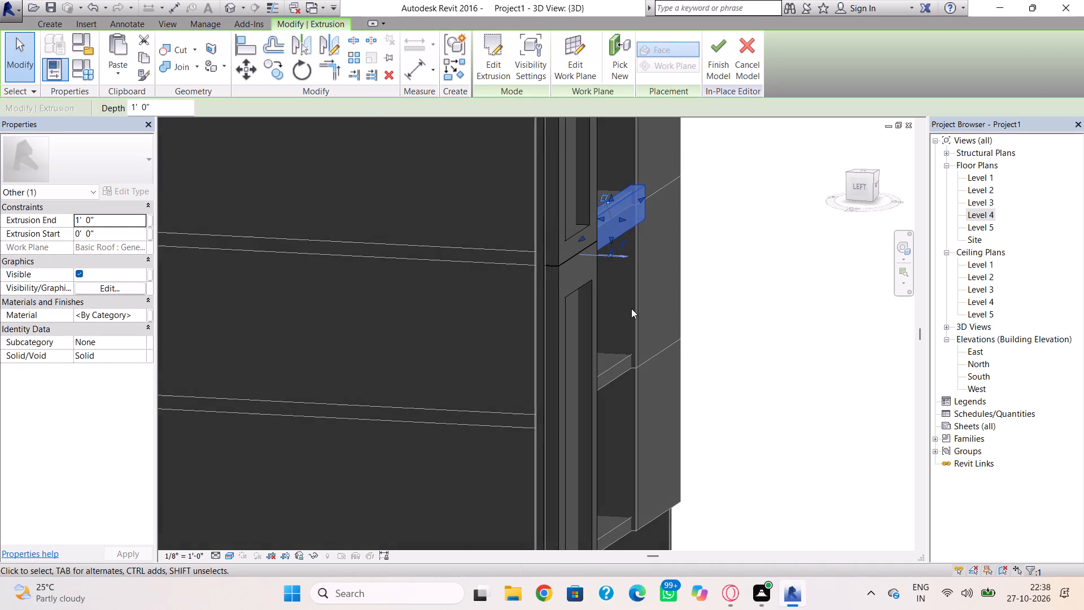
{"action": "left_click_drag", "start_coordinate": [604, 216], "coordinate": [593, 219]}
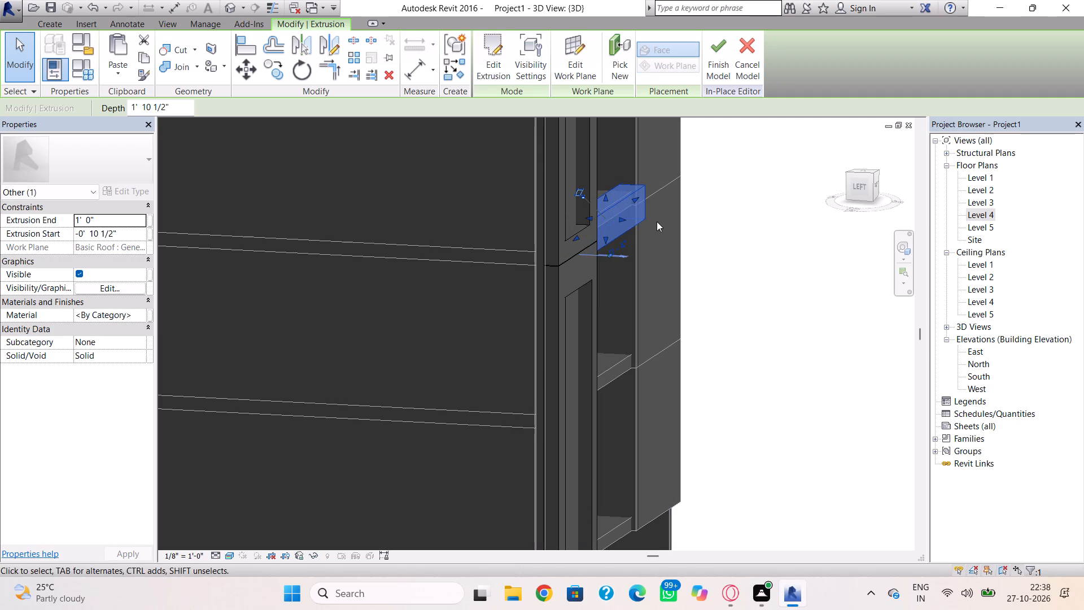
{"action": "left_click_drag", "start_coordinate": [627, 224], "coordinate": [613, 225]}
{"action": "left_click", "coordinate": [657, 253]}
{"action": "left_click", "coordinate": [622, 226]}
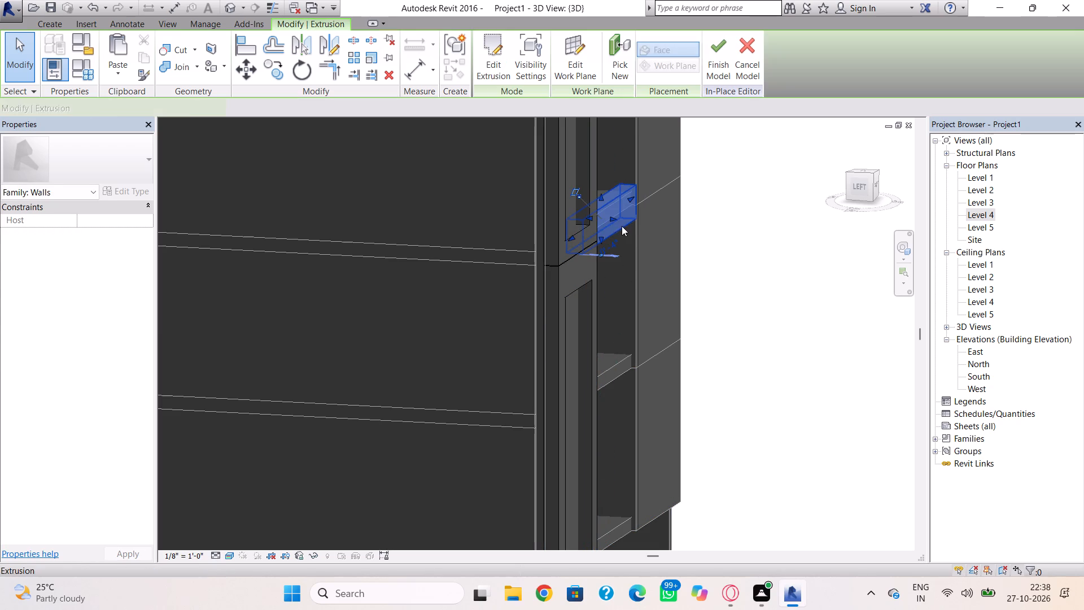
{"action": "left_click", "coordinate": [614, 219]}
{"action": "left_click", "coordinate": [648, 235]}
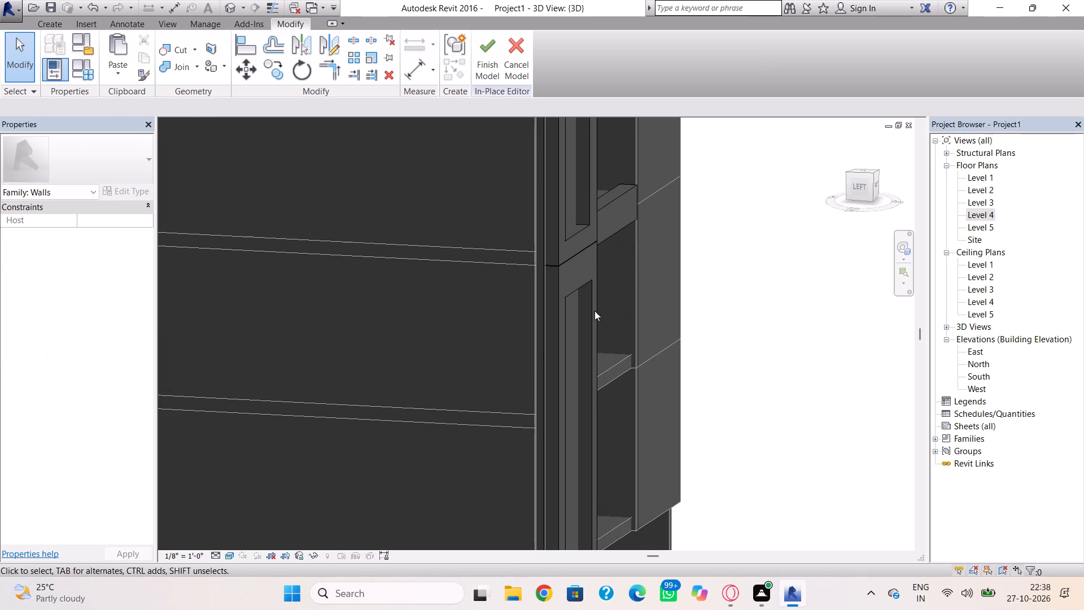
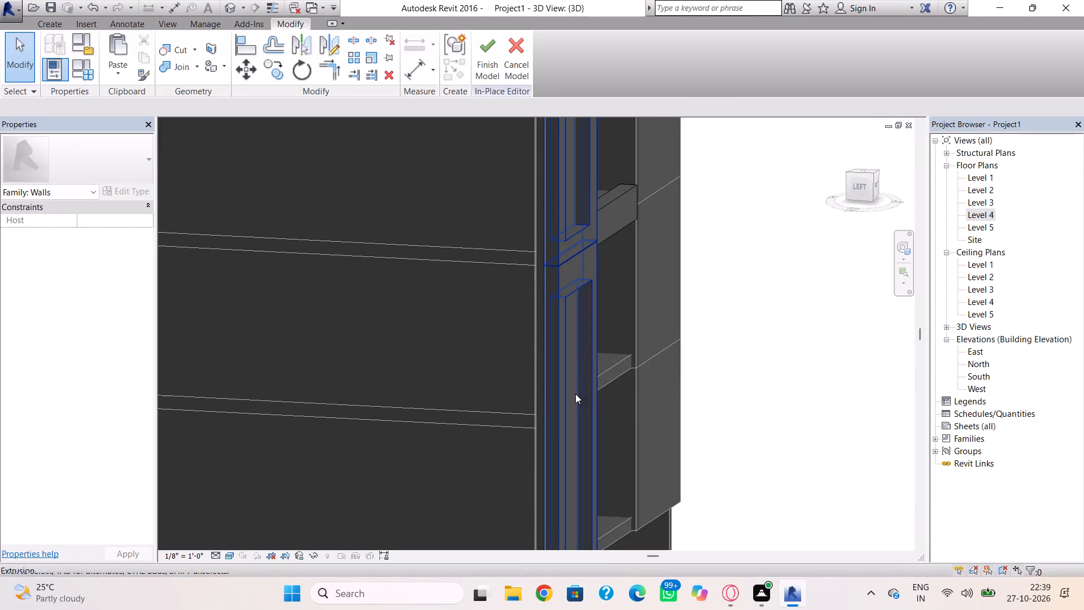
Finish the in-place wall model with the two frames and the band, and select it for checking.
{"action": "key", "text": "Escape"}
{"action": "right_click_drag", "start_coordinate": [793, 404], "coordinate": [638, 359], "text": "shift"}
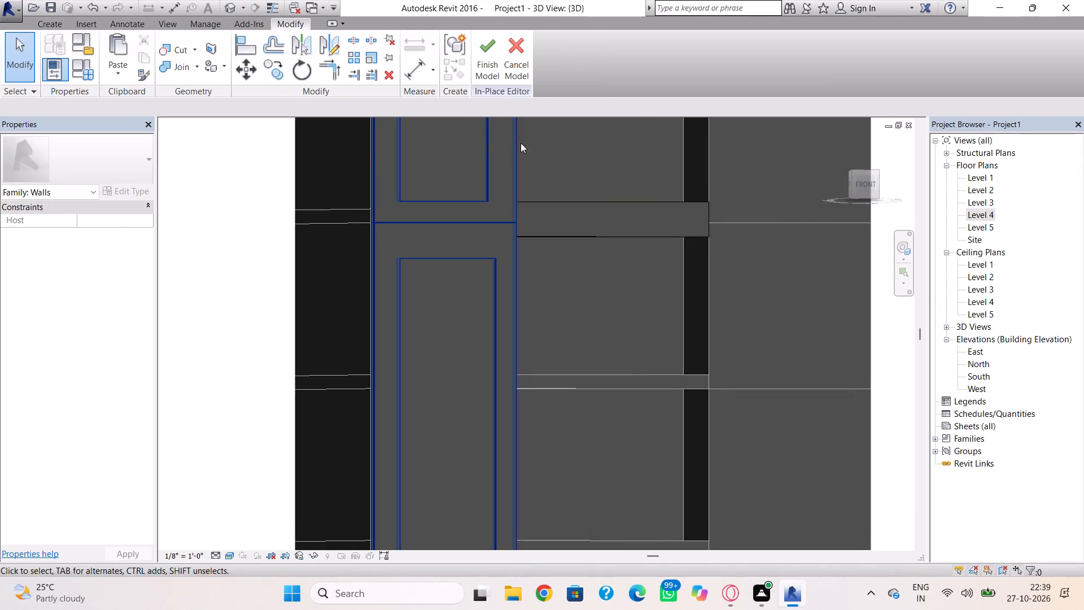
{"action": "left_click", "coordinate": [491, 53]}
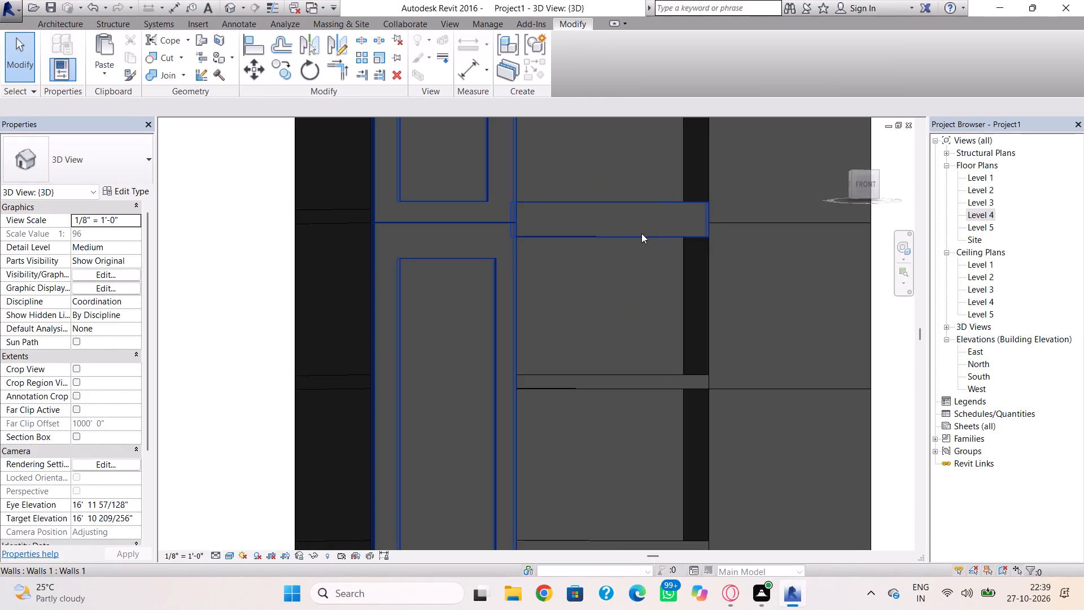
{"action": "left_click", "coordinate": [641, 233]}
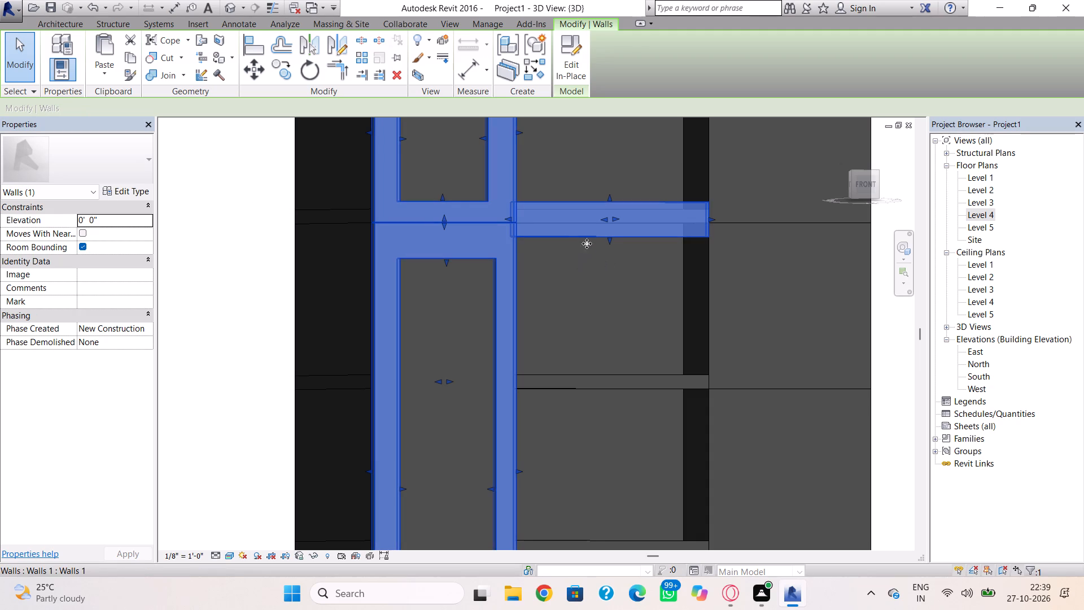
Undo the model completion and the band's extrusion edits back to an empty extrusion sketch.
{"action": "key", "text": "ctrl+z"}
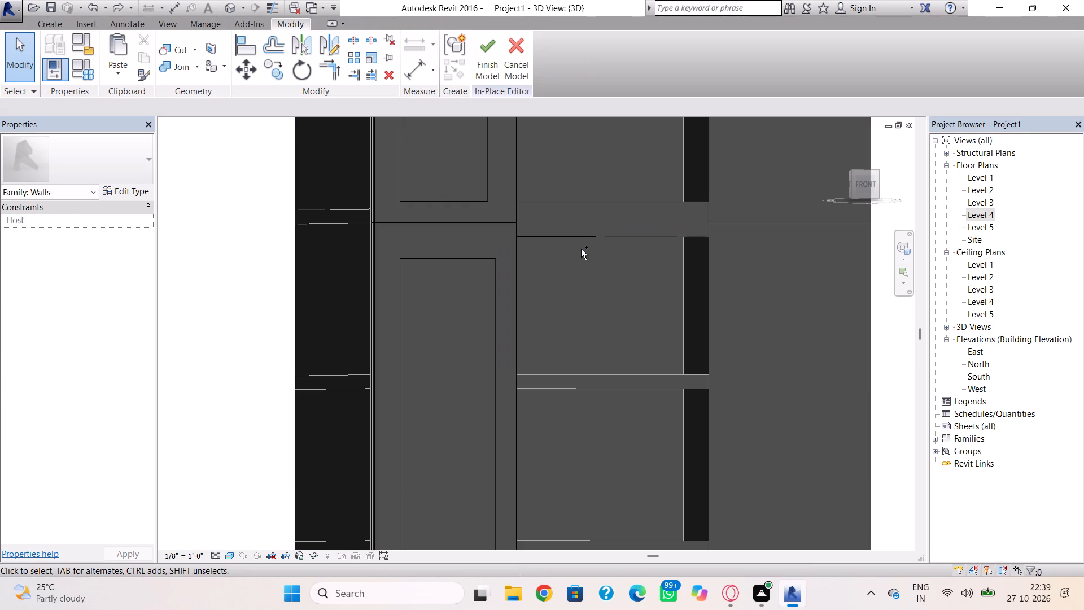
{"action": "key", "text": "ctrl+z"}
{"action": "key", "text": "ctrl+z"}
{"action": "key", "text": "ctrl+z"}
{"action": "key", "text": "ctrl+z"}
{"action": "key", "text": "ctrl+z"}
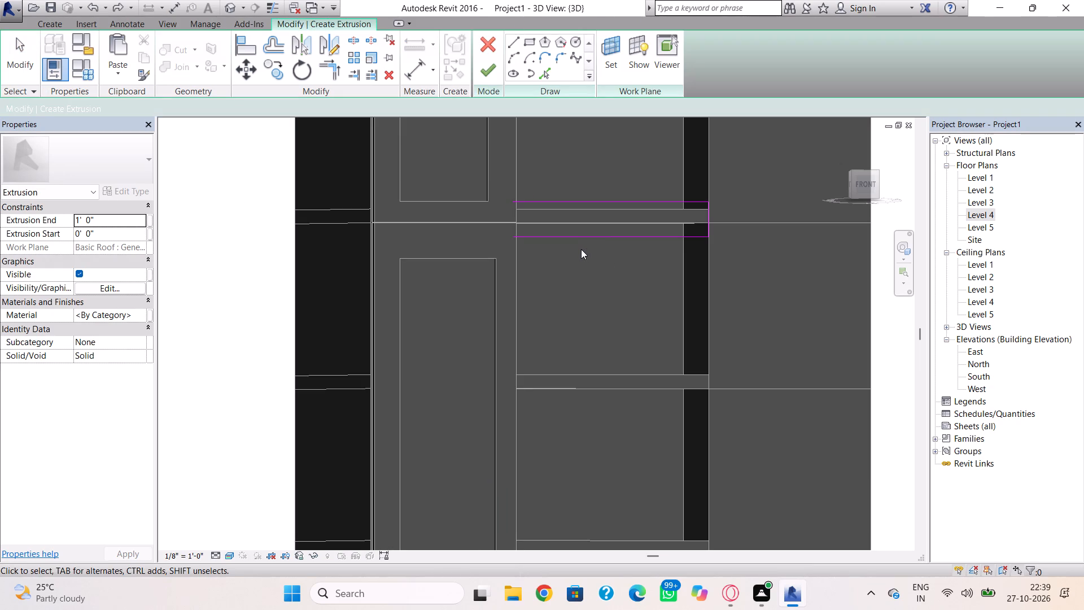
{"action": "key", "text": "ctrl+z"}
{"action": "key", "text": "ctrl+z"}
{"action": "key", "text": "ctrl+z"}
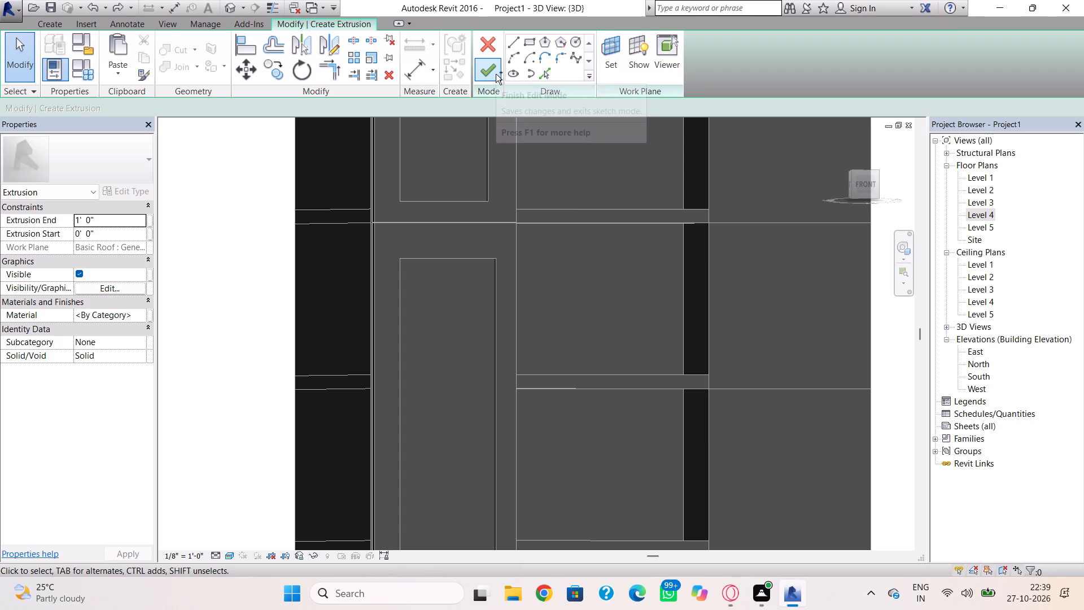
Discard the empty extrusion sketch and finish the in-place model with only the two frames.
{"action": "left_click", "coordinate": [488, 72]}
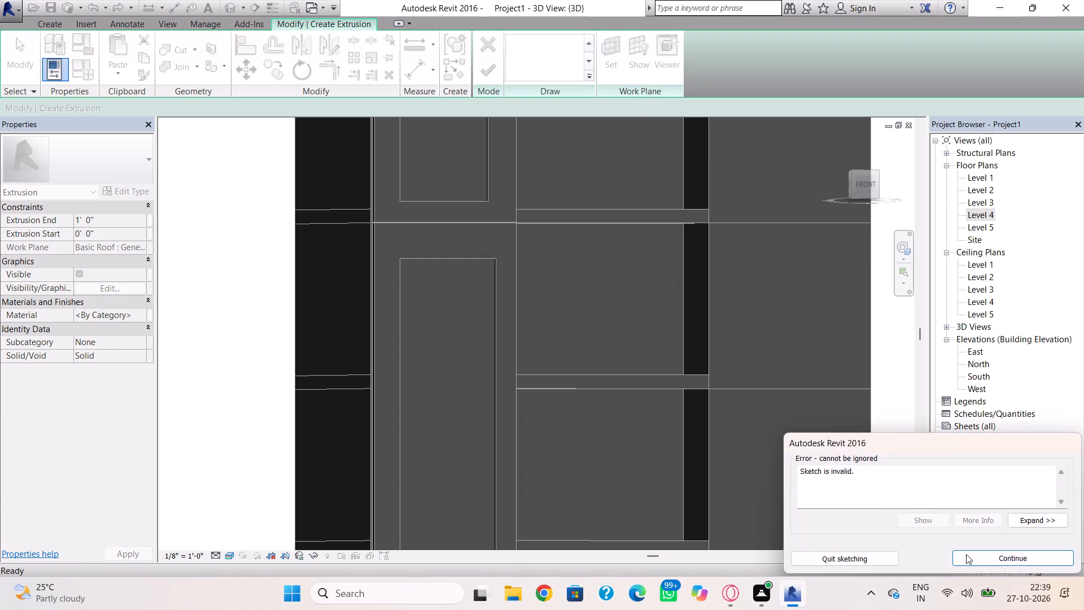
{"action": "left_click", "coordinate": [1003, 564]}
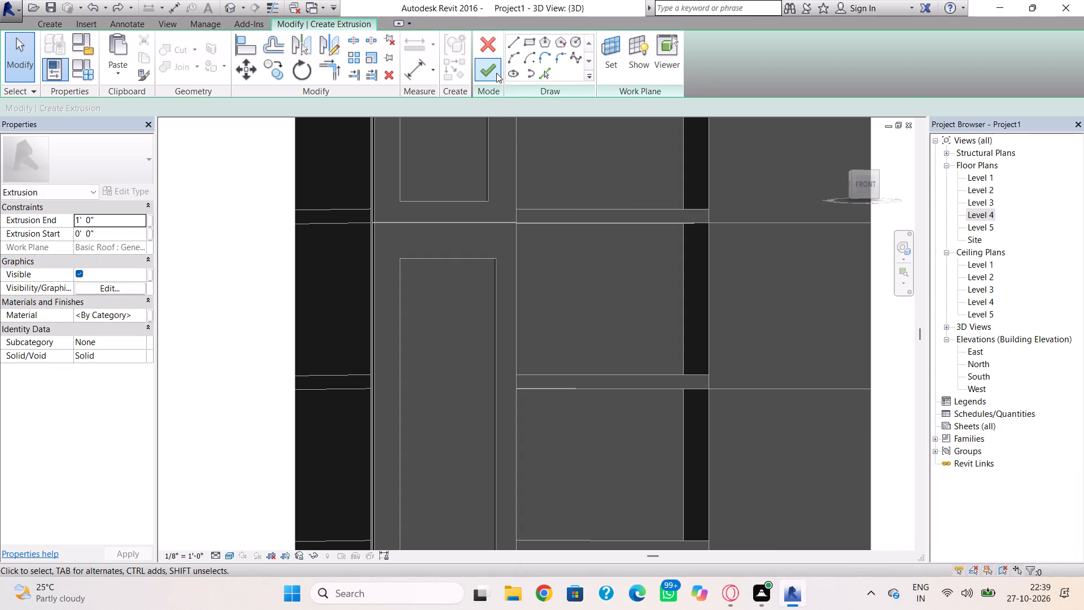
{"action": "left_click", "coordinate": [496, 73]}
{"action": "left_click", "coordinate": [986, 557]}
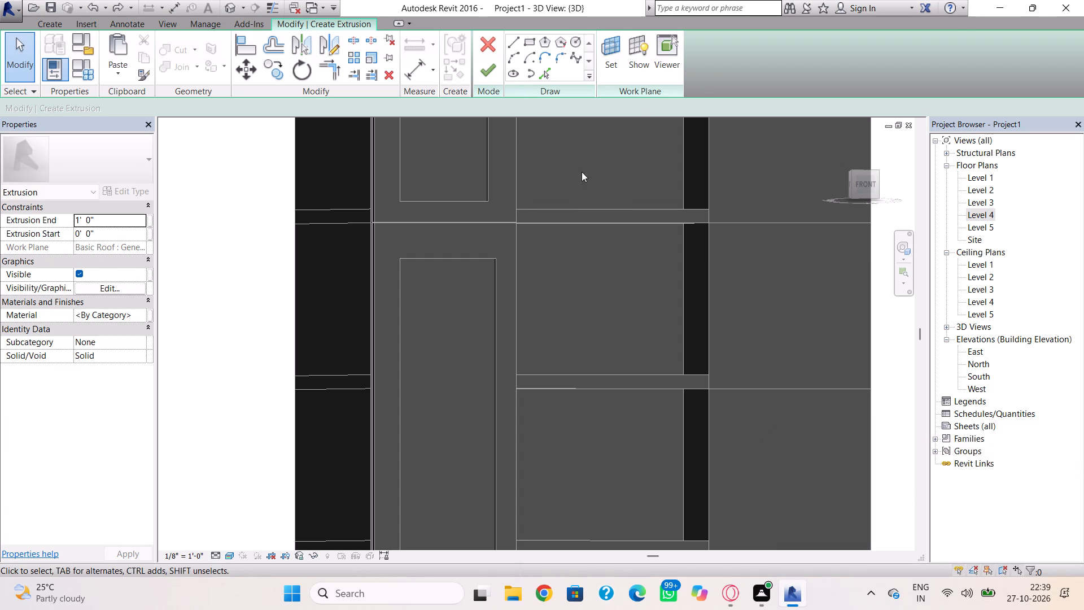
{"action": "left_click", "coordinate": [493, 49]}
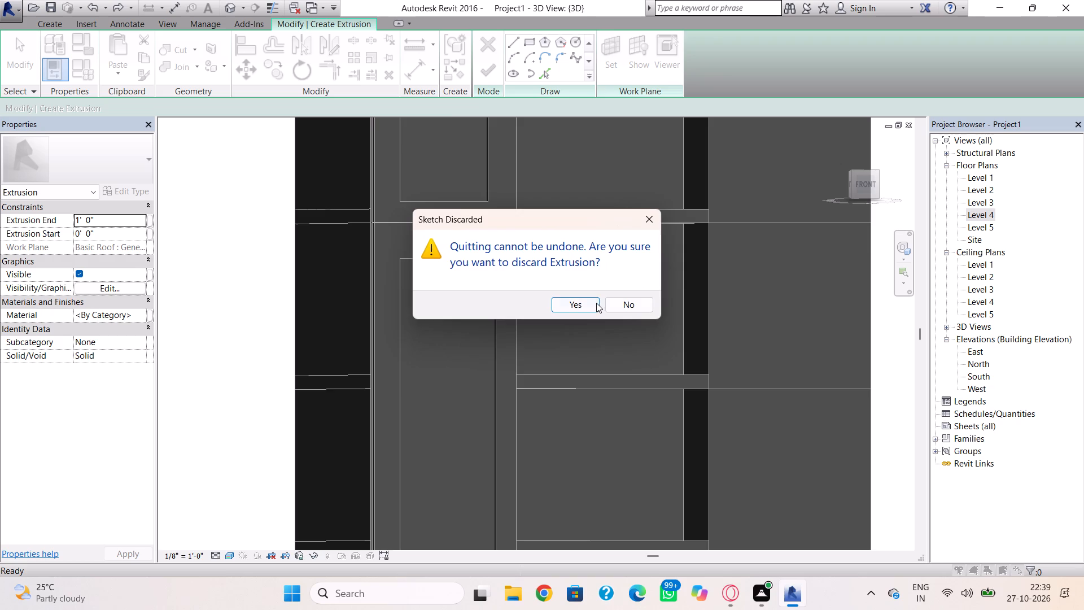
{"action": "left_click", "coordinate": [591, 303]}
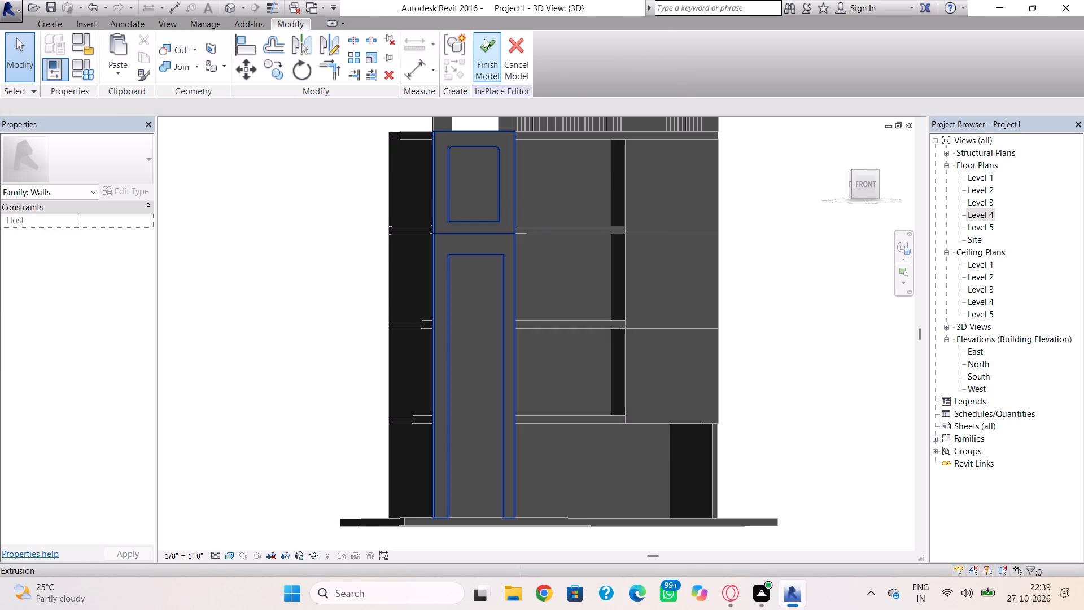
{"action": "left_click", "coordinate": [484, 39]}
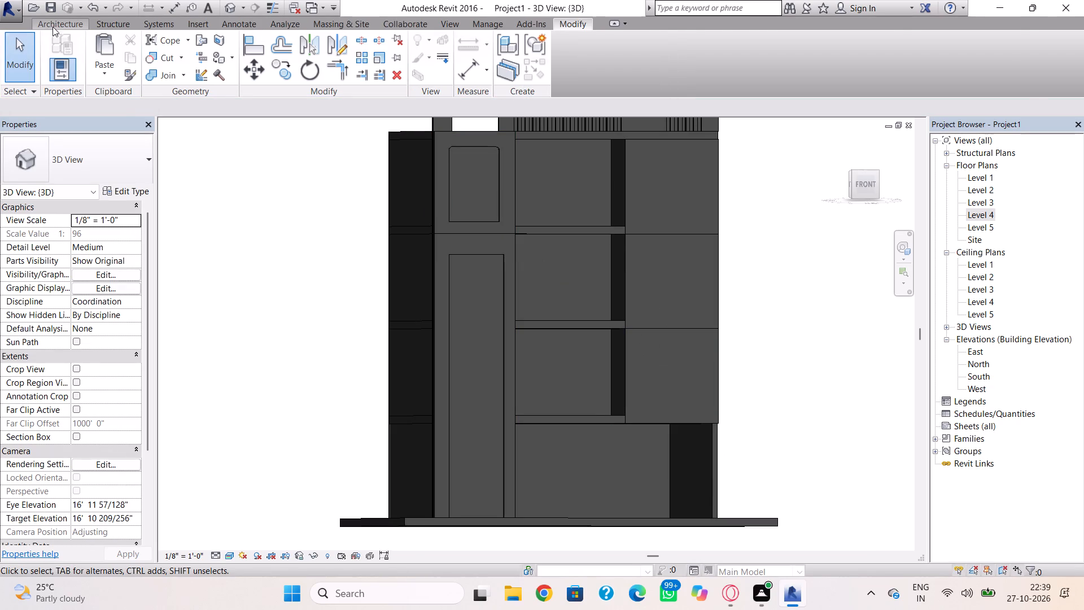
Start a separate in-place model in the Walls category, accepting the default name.
{"action": "left_click", "coordinate": [59, 28]}
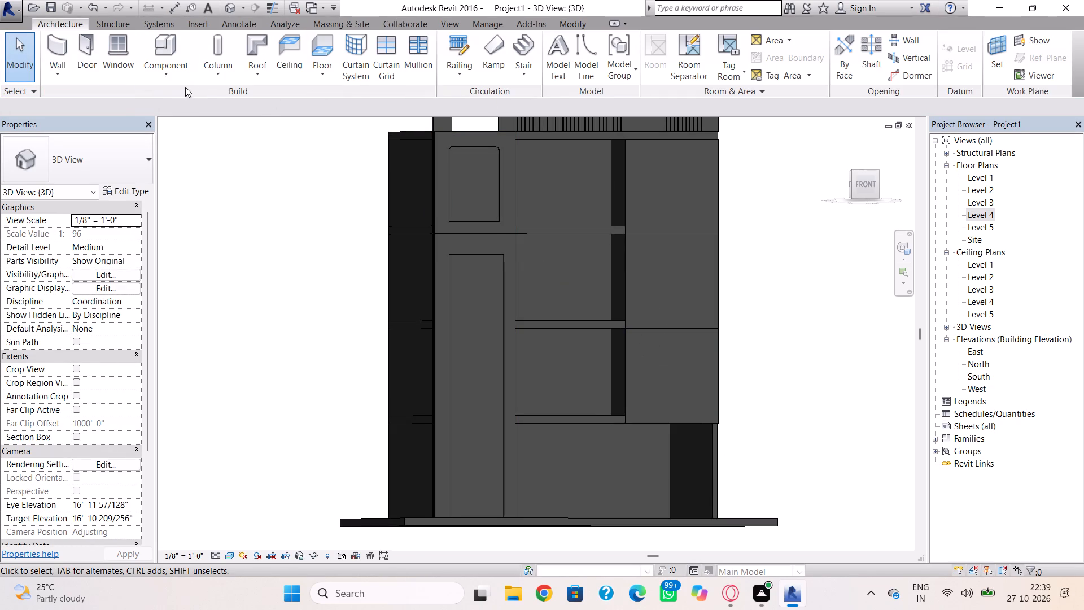
{"action": "left_click", "coordinate": [173, 72]}
{"action": "left_click", "coordinate": [199, 127]}
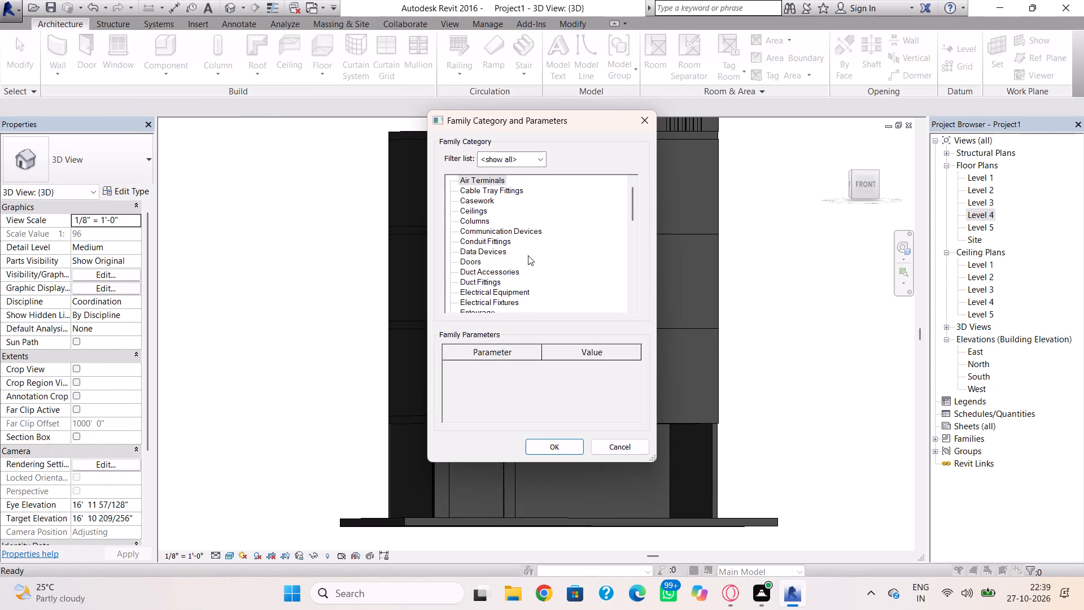
{"action": "scroll", "coordinate": [528, 255], "scroll_direction": "down", "scroll_amount": 20}
{"action": "scroll", "coordinate": [528, 255], "scroll_direction": "down", "scroll_amount": 5}
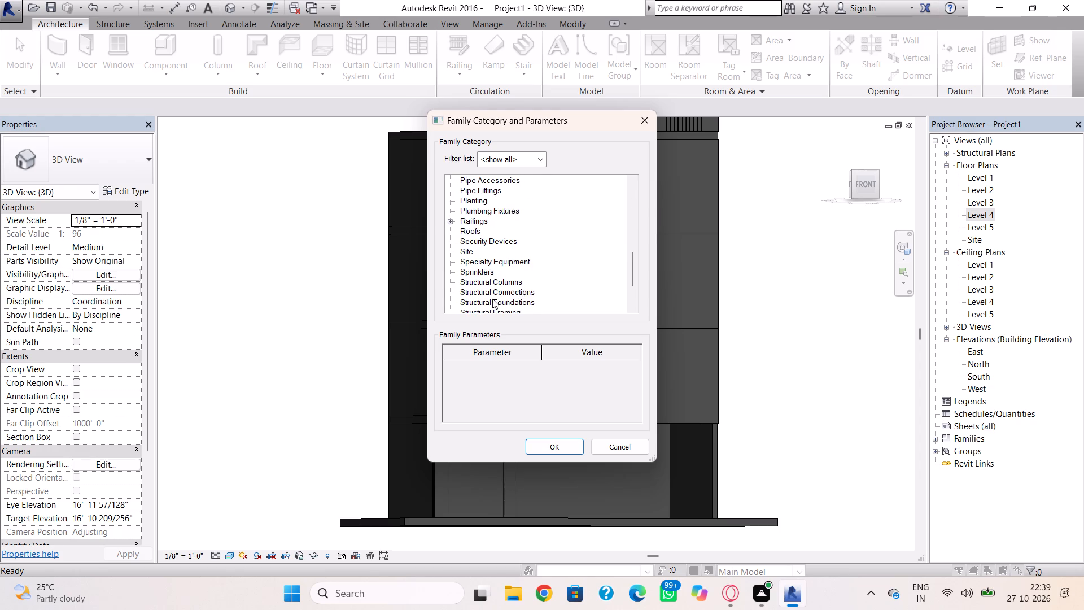
{"action": "scroll", "coordinate": [492, 299], "scroll_direction": "down", "scroll_amount": 9}
{"action": "left_click", "coordinate": [475, 290]}
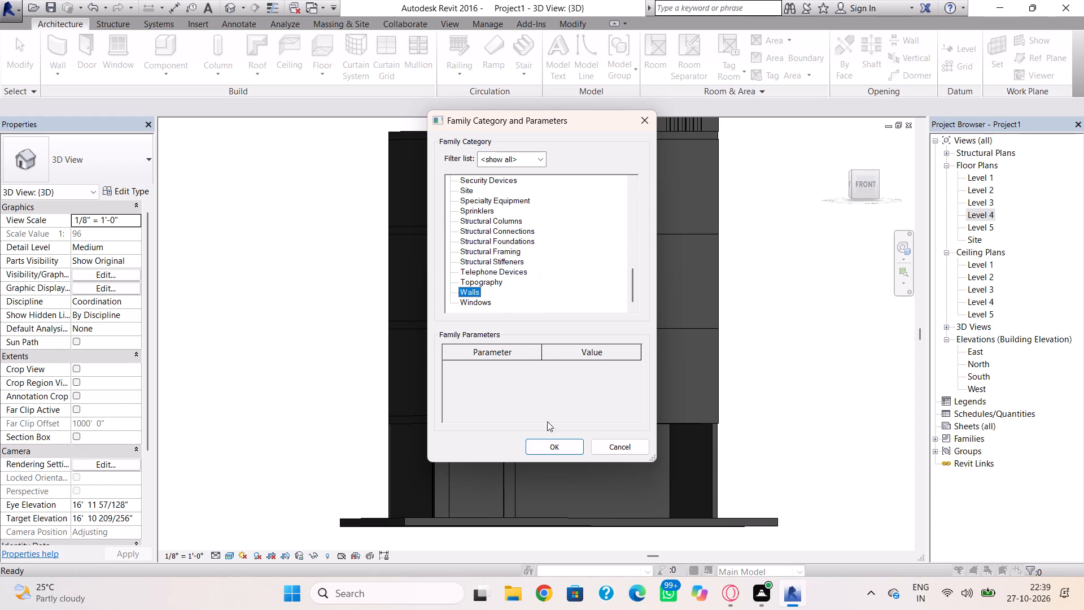
{"action": "left_click", "coordinate": [541, 444]}
{"action": "left_click", "coordinate": [553, 316]}
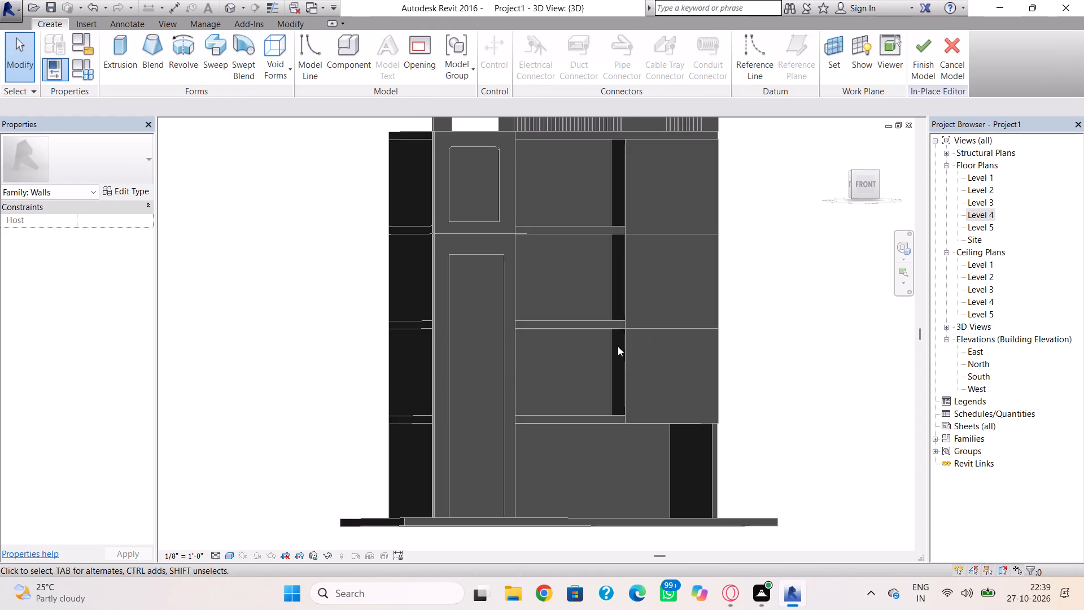
Start an extrusion and set its work plane by picking the roof slab's front face beside the frame joint.
{"action": "right_click_drag", "start_coordinate": [617, 346], "coordinate": [586, 346], "text": "ctrl"}
{"action": "key", "text": "Escape"}
{"action": "right_click_drag", "start_coordinate": [672, 360], "coordinate": [633, 360], "text": "shift"}
{"action": "right_click_drag", "start_coordinate": [638, 346], "coordinate": [652, 352], "text": "shift"}
{"action": "scroll", "coordinate": [524, 226], "scroll_direction": "up", "scroll_amount": 2}
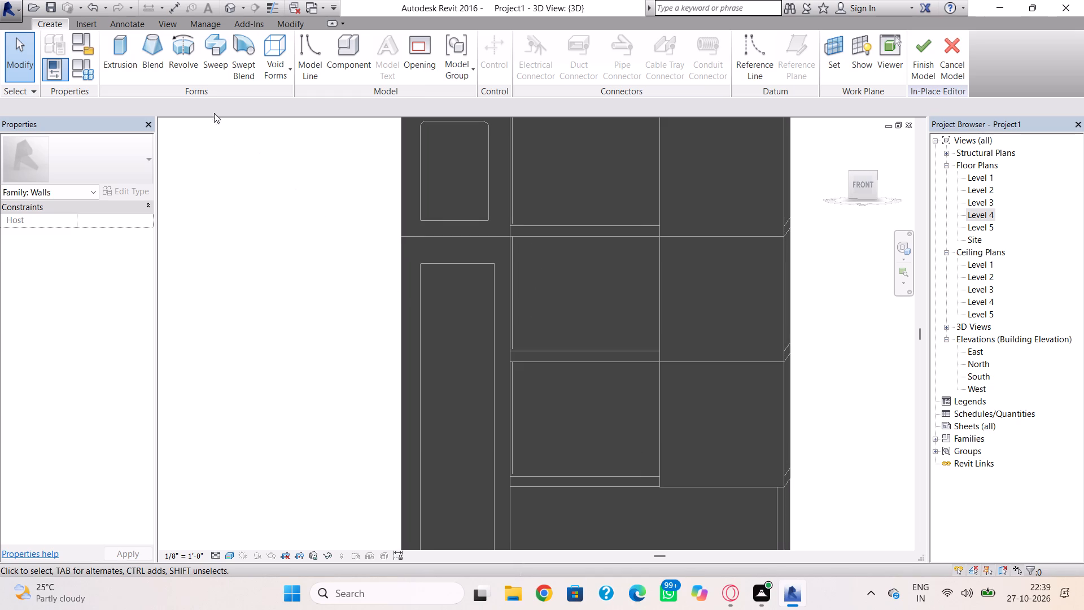
{"action": "left_click", "coordinate": [124, 49]}
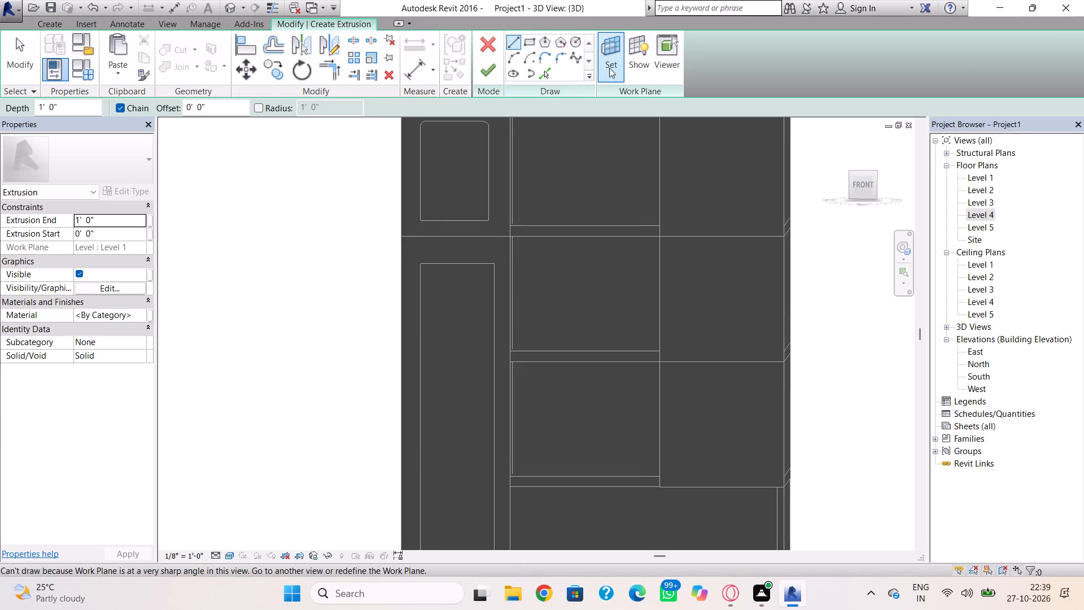
{"action": "left_click", "coordinate": [609, 68]}
{"action": "left_click", "coordinate": [511, 325]}
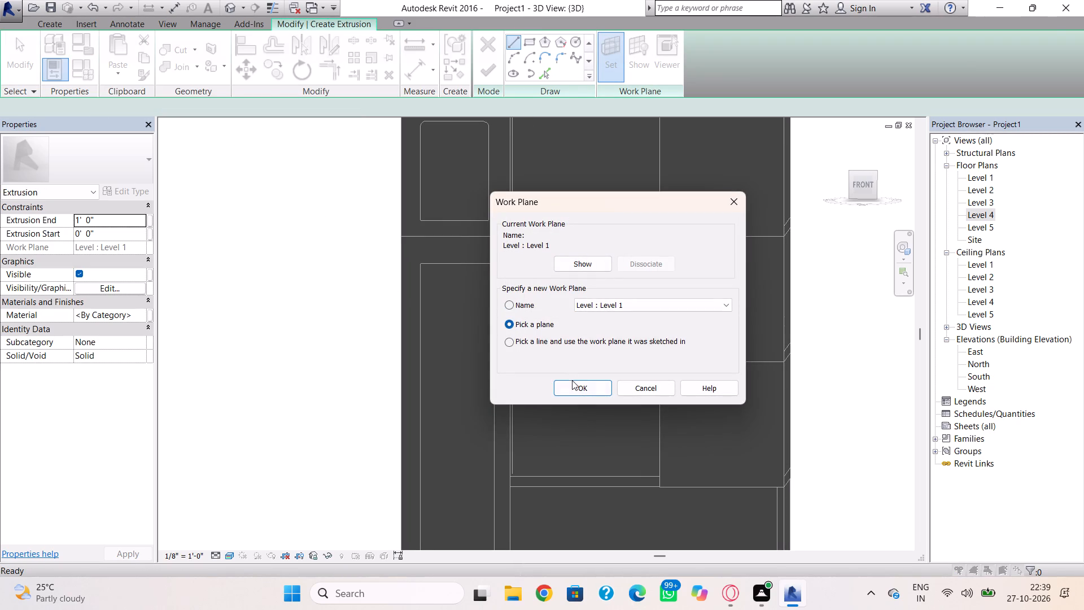
{"action": "left_click", "coordinate": [572, 381]}
{"action": "left_click", "coordinate": [580, 230]}
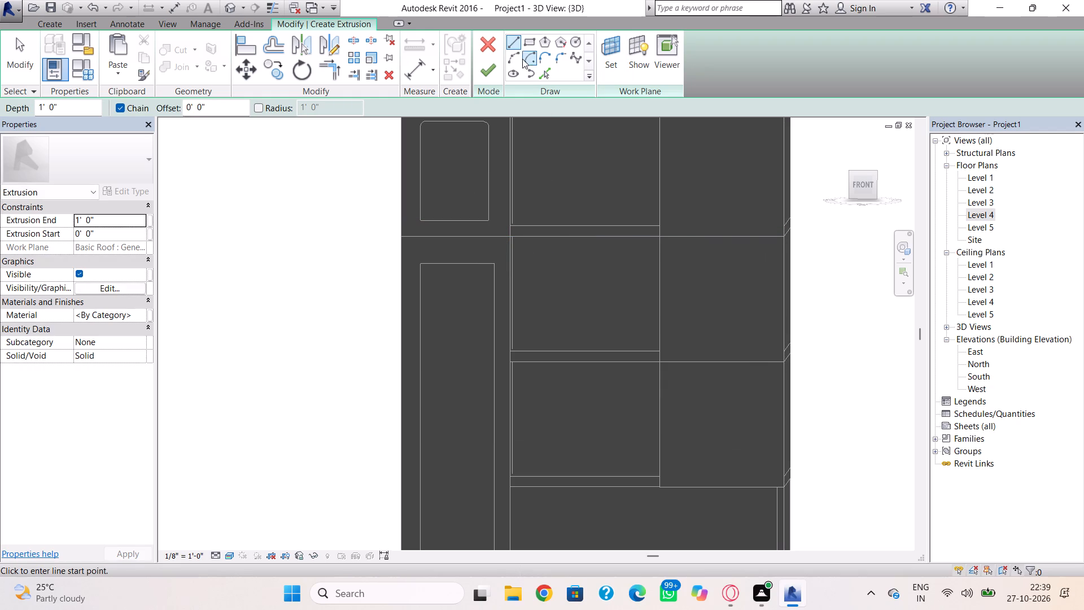
Sketch a horizontal rectangle over the slab edge across the recessed bay beside the frames and extrude it 1' 0".
{"action": "left_click", "coordinate": [528, 34]}
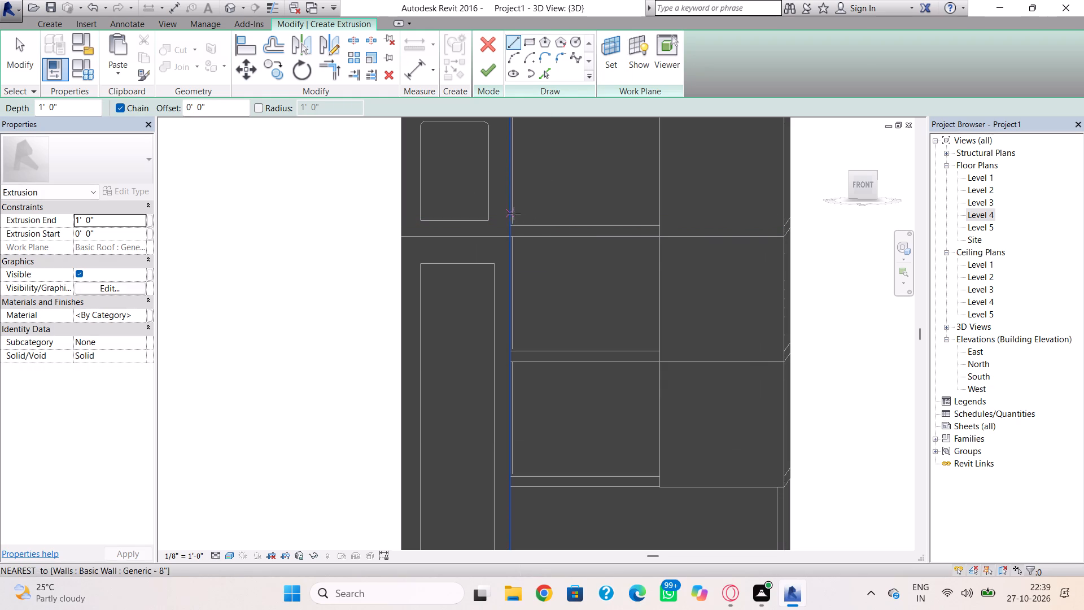
{"action": "left_click", "coordinate": [514, 213]}
{"action": "left_click", "coordinate": [531, 46]}
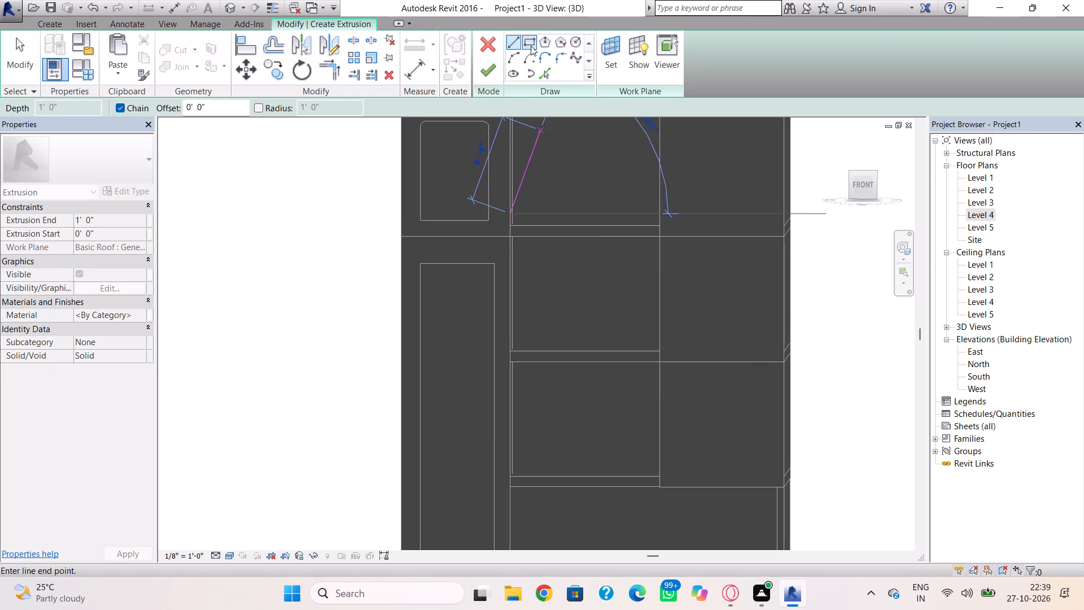
{"action": "left_click", "coordinate": [512, 215]}
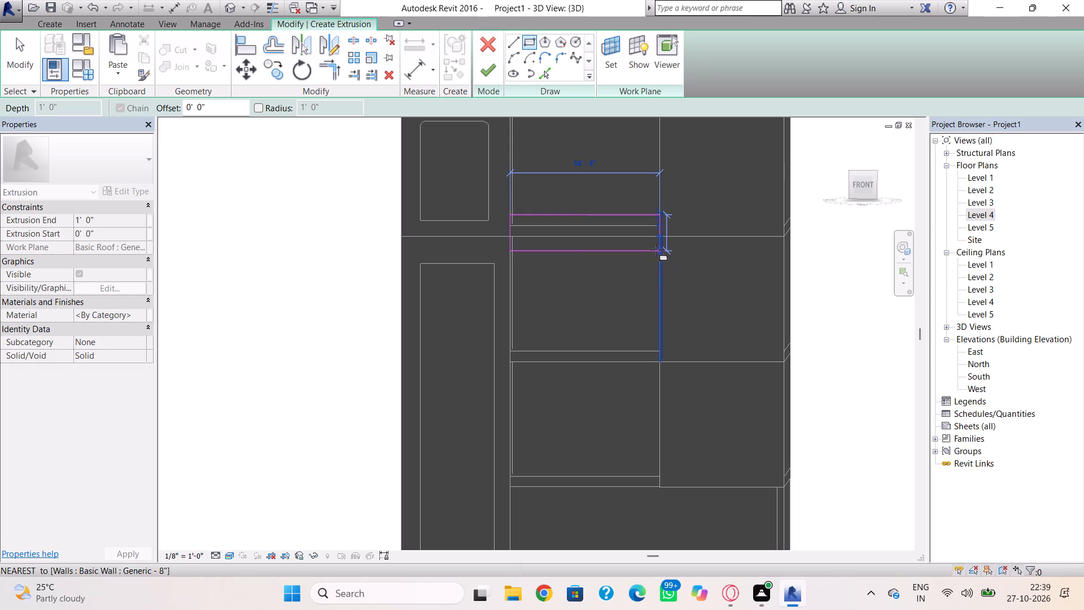
{"action": "left_click", "coordinate": [657, 249]}
{"action": "key", "text": "Escape"}
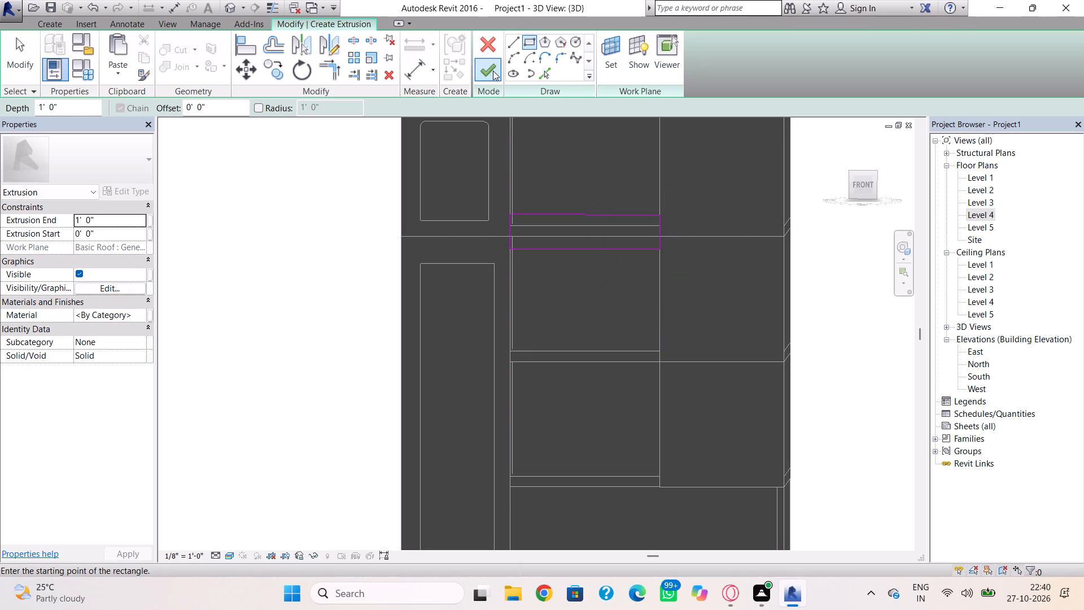
{"action": "left_click", "coordinate": [493, 71]}
Push the band's back and front faces back toward the adjacent wall face and finish the in-place model.
{"action": "right_click_drag", "start_coordinate": [576, 269], "coordinate": [680, 302], "text": "shift"}
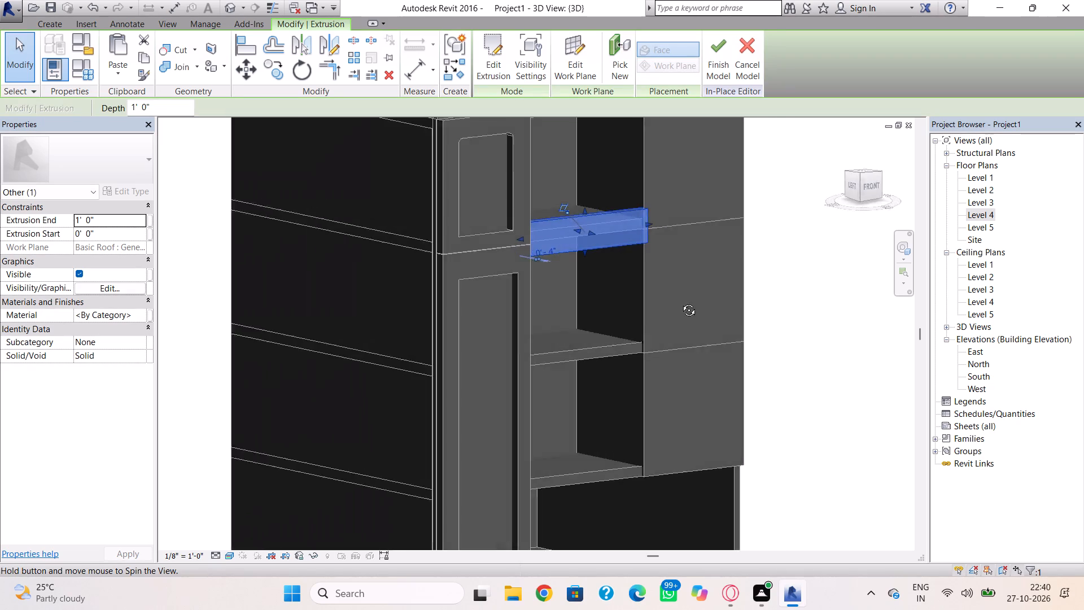
{"action": "right_click_drag", "start_coordinate": [680, 302], "coordinate": [733, 311], "text": "shift"}
{"action": "scroll", "coordinate": [662, 278], "scroll_direction": "up", "scroll_amount": 3}
{"action": "left_click_drag", "start_coordinate": [536, 204], "coordinate": [528, 200]}
{"action": "left_click_drag", "start_coordinate": [559, 206], "coordinate": [548, 201]}
{"action": "left_click", "coordinate": [587, 237]}
{"action": "right_click_drag", "start_coordinate": [674, 300], "coordinate": [556, 268], "text": "shift"}
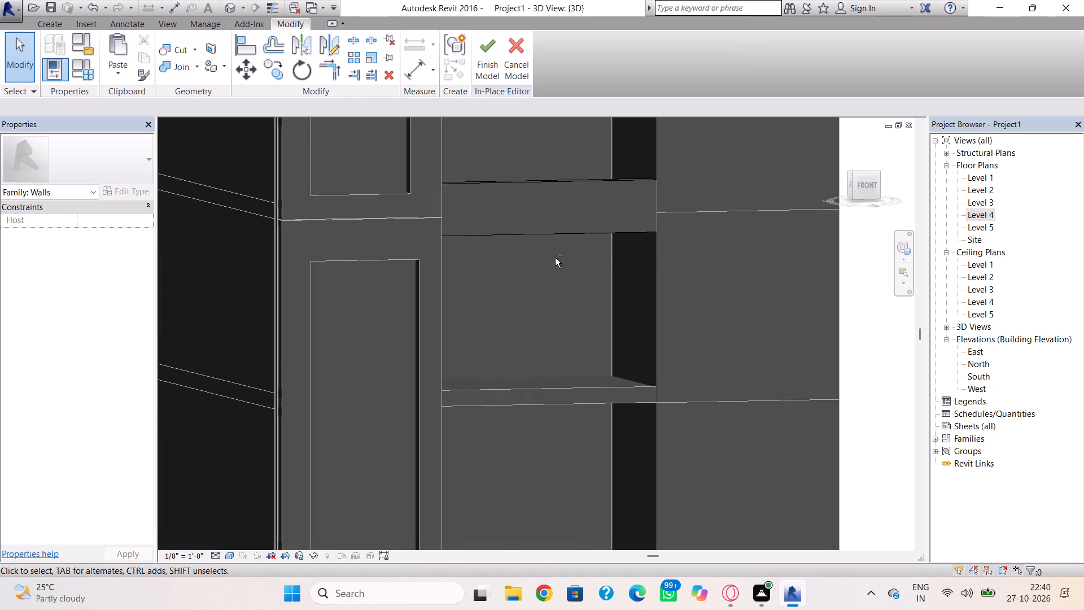
{"action": "left_click", "coordinate": [487, 49]}
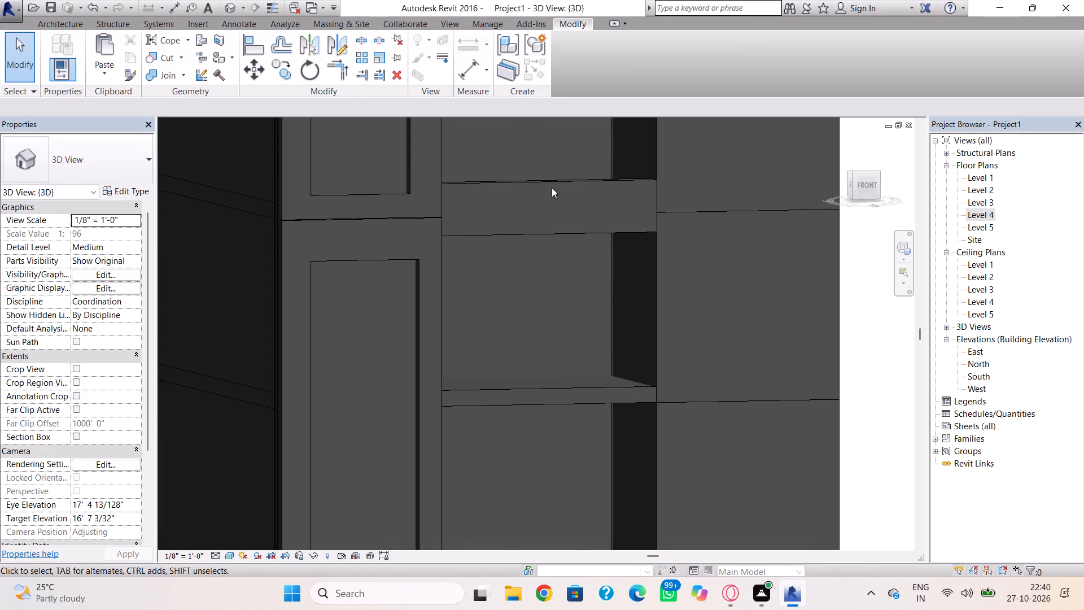
Copy the finished band and paste it aligned to Level 2.
{"action": "left_click", "coordinate": [550, 180]}
{"action": "left_click", "coordinate": [135, 60]}
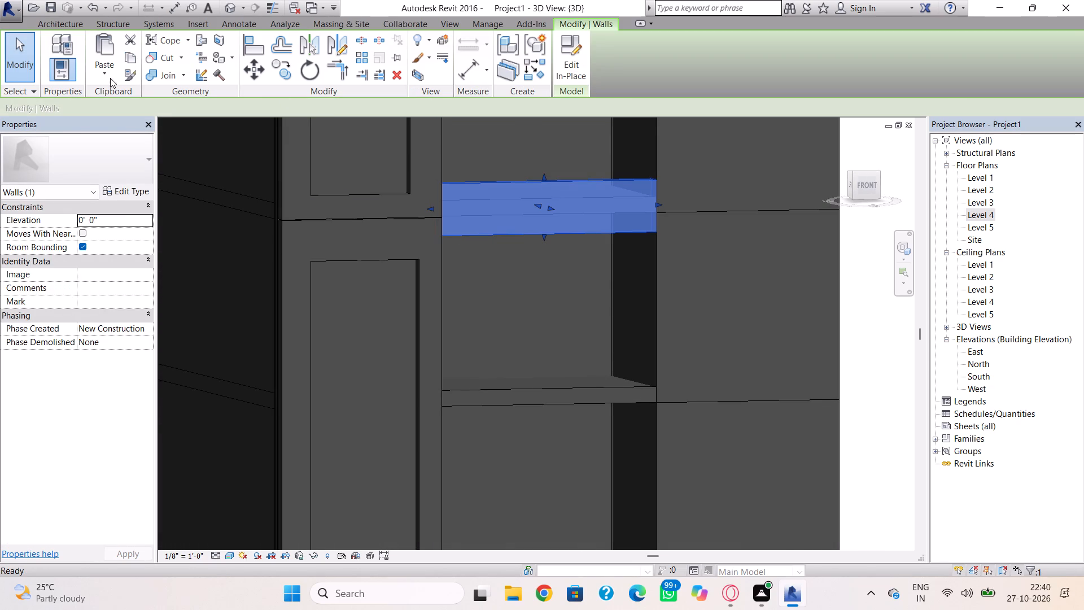
{"action": "left_click", "coordinate": [110, 78]}
{"action": "left_click", "coordinate": [161, 129]}
{"action": "scroll", "coordinate": [327, 228], "scroll_direction": "down", "scroll_amount": 4}
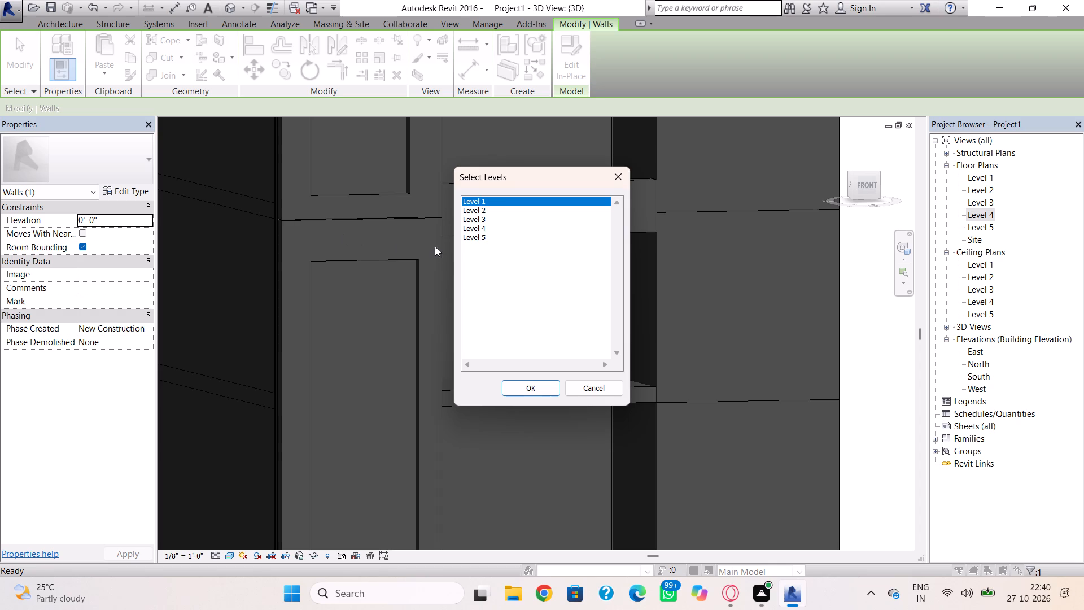
{"action": "left_click", "coordinate": [498, 210]}
{"action": "left_click", "coordinate": [522, 382]}
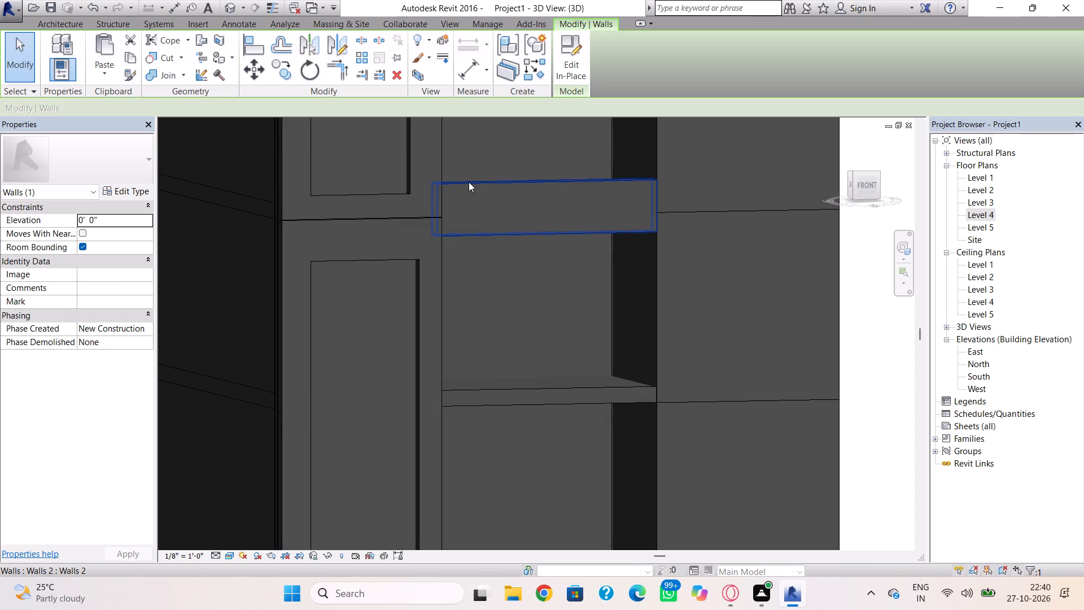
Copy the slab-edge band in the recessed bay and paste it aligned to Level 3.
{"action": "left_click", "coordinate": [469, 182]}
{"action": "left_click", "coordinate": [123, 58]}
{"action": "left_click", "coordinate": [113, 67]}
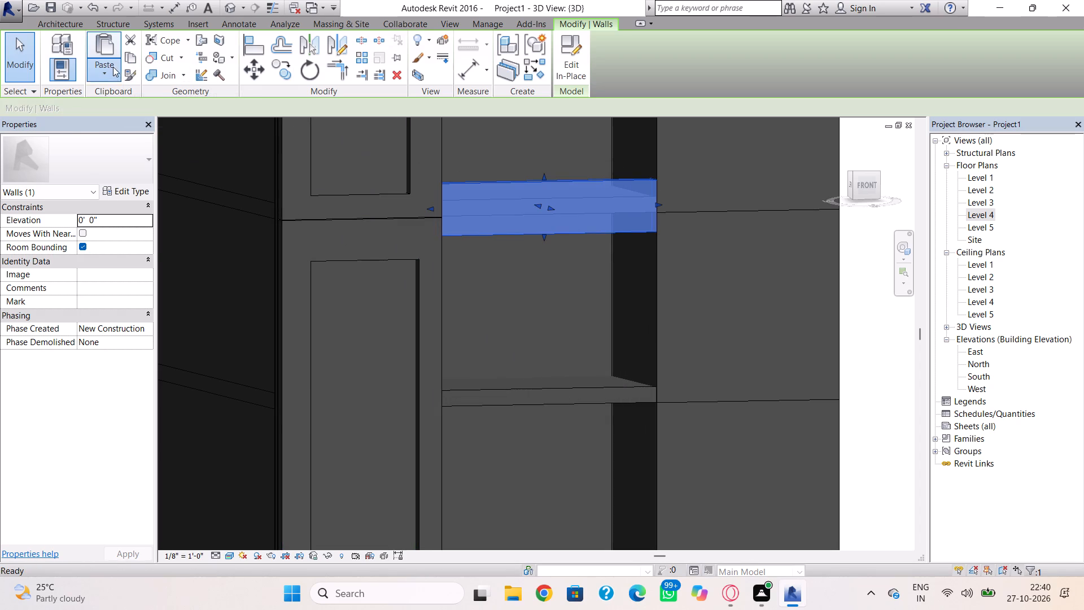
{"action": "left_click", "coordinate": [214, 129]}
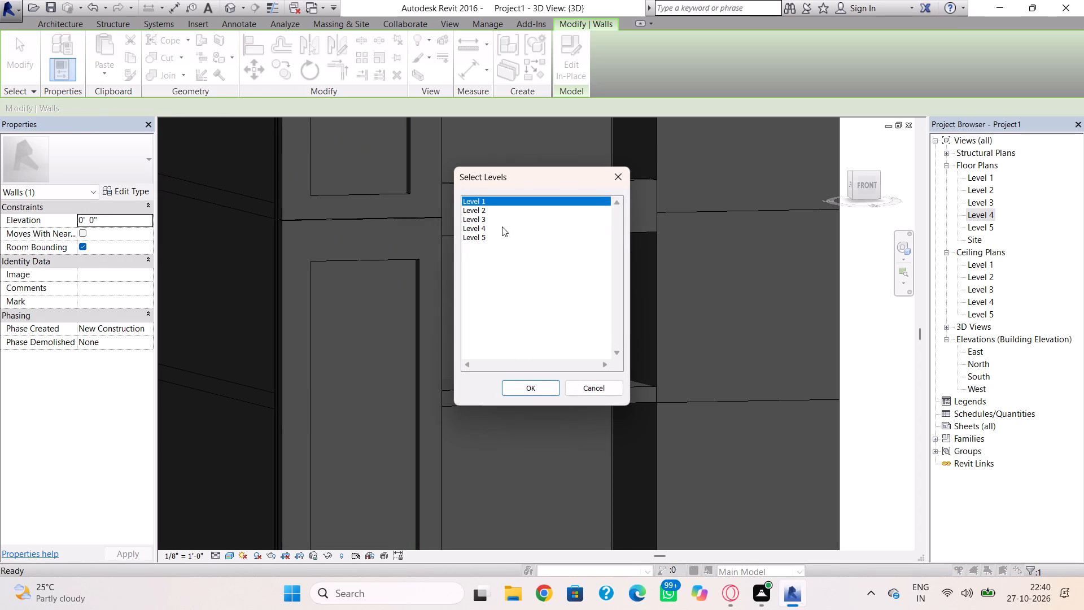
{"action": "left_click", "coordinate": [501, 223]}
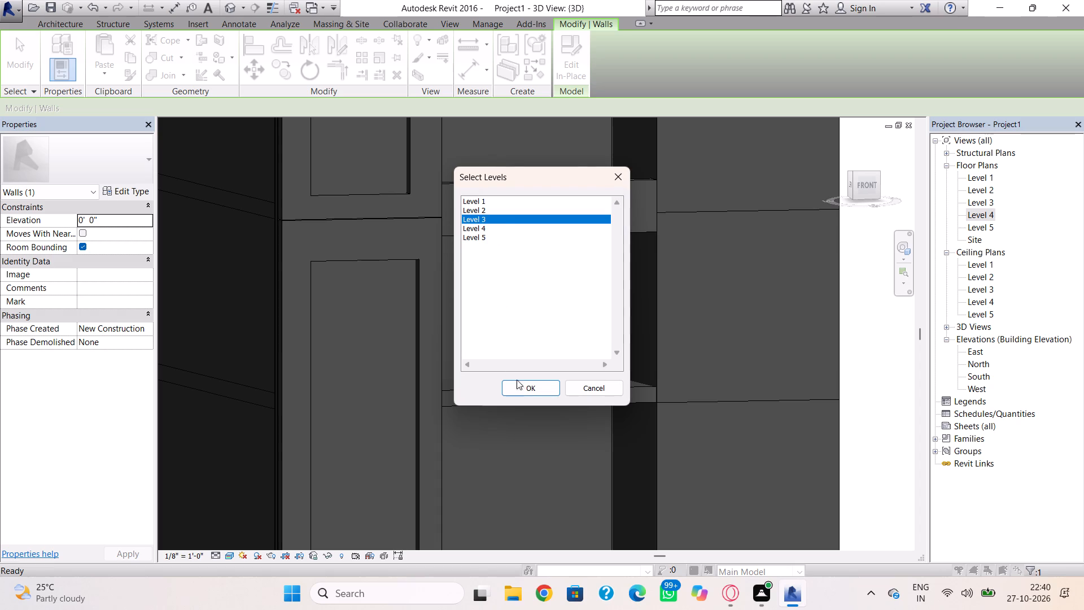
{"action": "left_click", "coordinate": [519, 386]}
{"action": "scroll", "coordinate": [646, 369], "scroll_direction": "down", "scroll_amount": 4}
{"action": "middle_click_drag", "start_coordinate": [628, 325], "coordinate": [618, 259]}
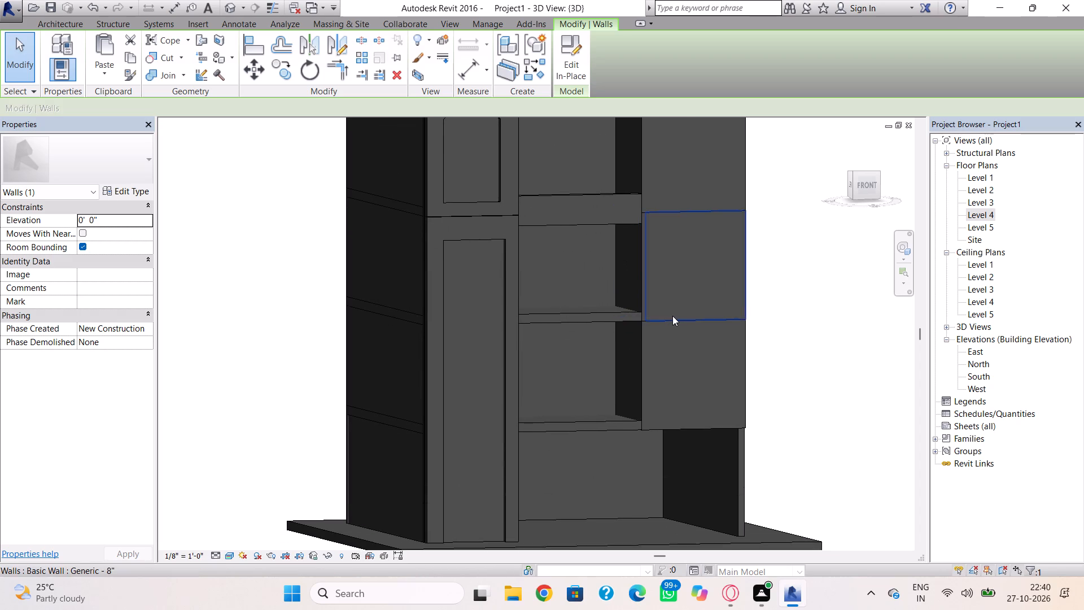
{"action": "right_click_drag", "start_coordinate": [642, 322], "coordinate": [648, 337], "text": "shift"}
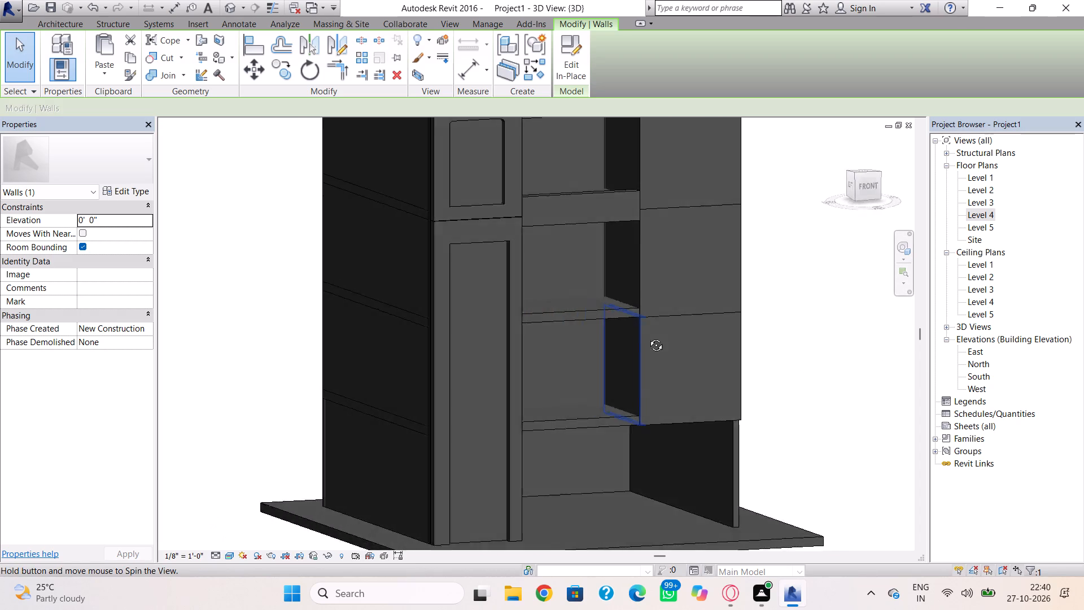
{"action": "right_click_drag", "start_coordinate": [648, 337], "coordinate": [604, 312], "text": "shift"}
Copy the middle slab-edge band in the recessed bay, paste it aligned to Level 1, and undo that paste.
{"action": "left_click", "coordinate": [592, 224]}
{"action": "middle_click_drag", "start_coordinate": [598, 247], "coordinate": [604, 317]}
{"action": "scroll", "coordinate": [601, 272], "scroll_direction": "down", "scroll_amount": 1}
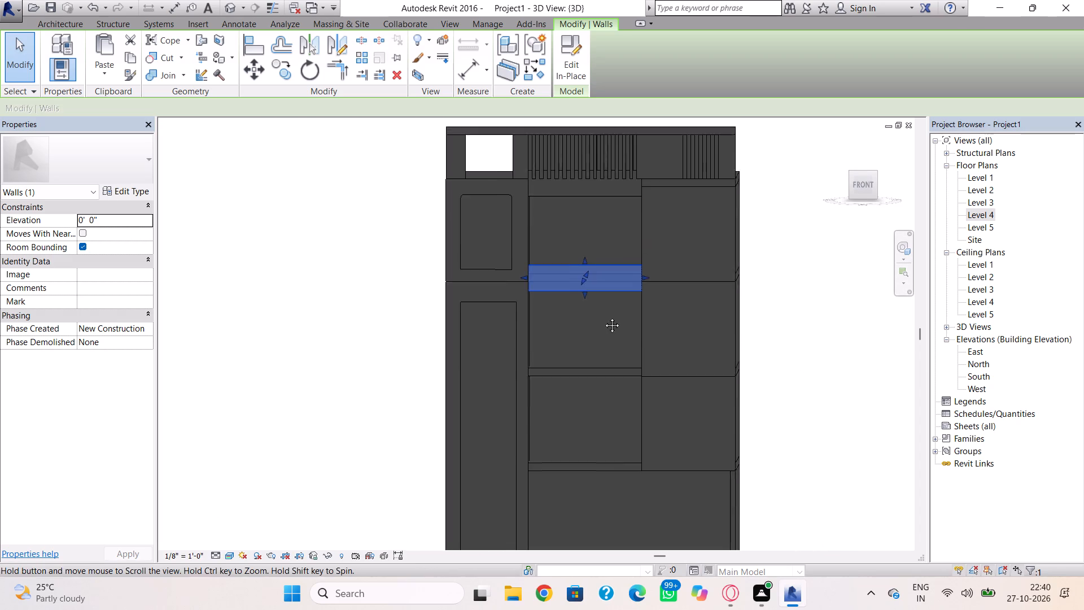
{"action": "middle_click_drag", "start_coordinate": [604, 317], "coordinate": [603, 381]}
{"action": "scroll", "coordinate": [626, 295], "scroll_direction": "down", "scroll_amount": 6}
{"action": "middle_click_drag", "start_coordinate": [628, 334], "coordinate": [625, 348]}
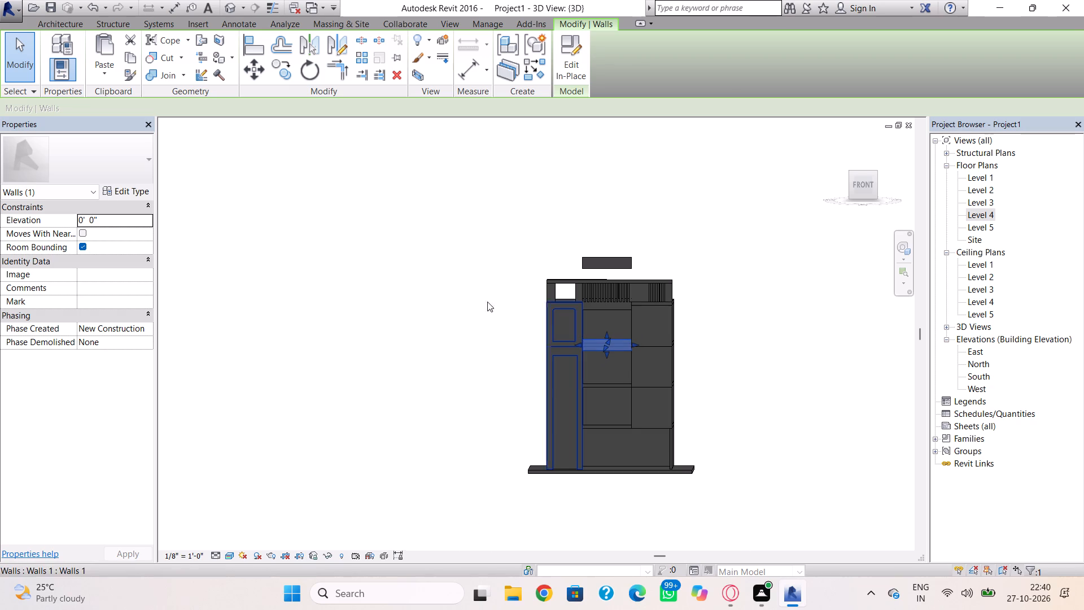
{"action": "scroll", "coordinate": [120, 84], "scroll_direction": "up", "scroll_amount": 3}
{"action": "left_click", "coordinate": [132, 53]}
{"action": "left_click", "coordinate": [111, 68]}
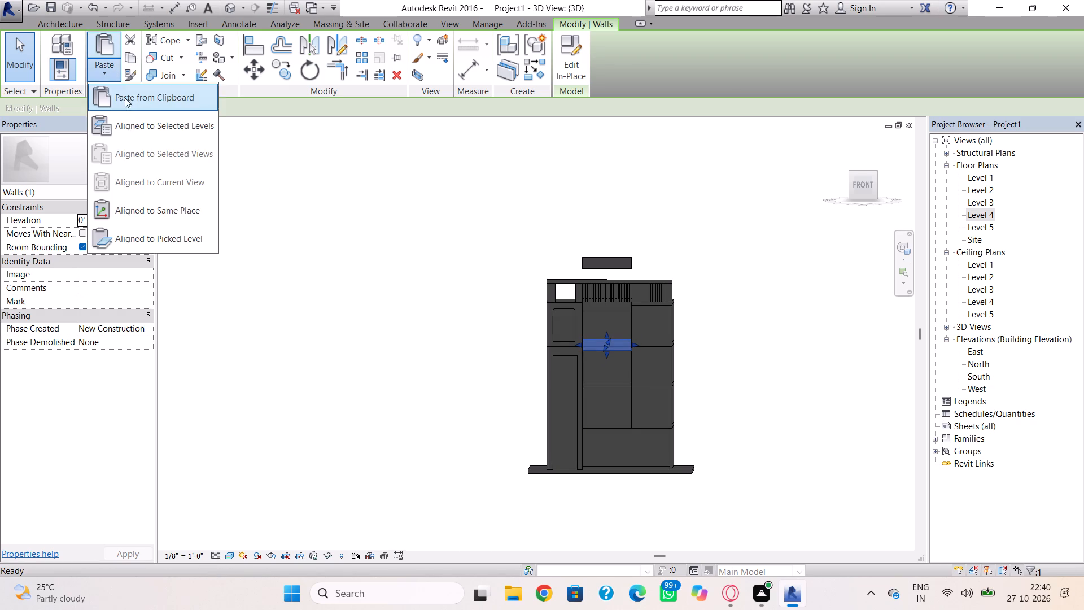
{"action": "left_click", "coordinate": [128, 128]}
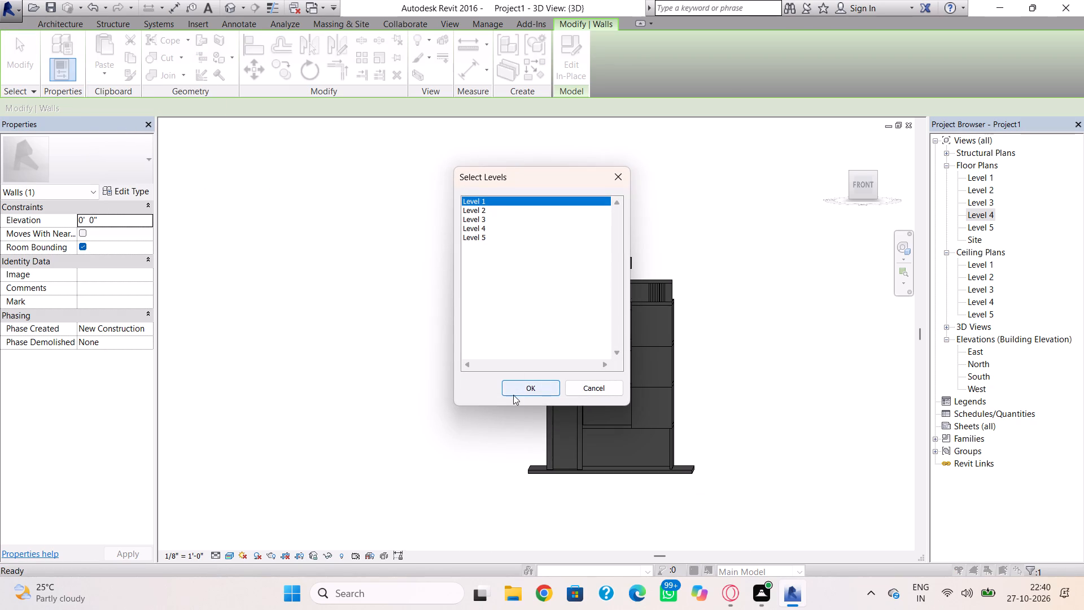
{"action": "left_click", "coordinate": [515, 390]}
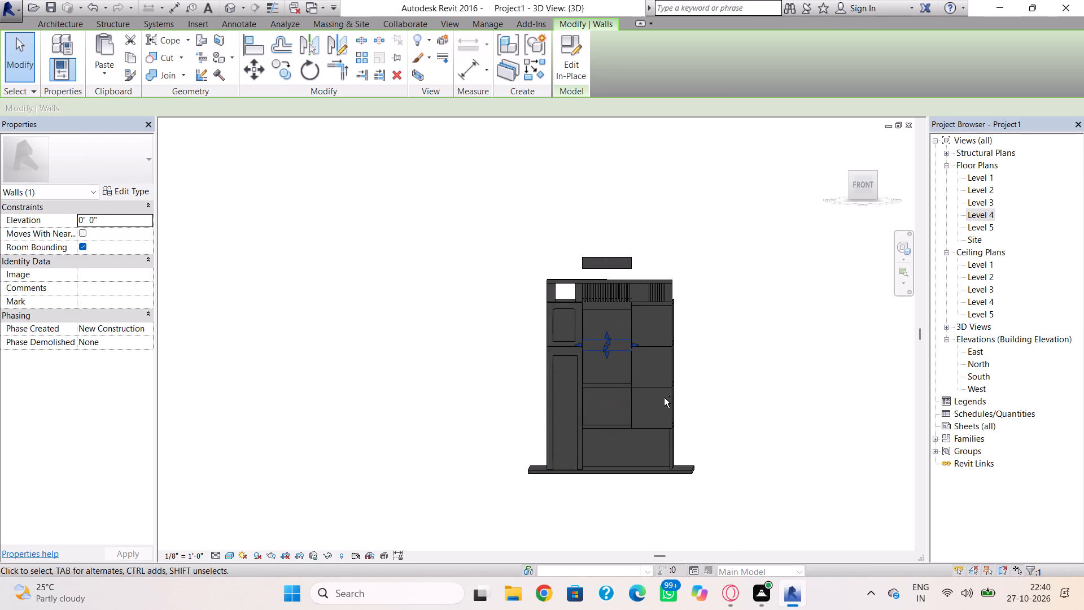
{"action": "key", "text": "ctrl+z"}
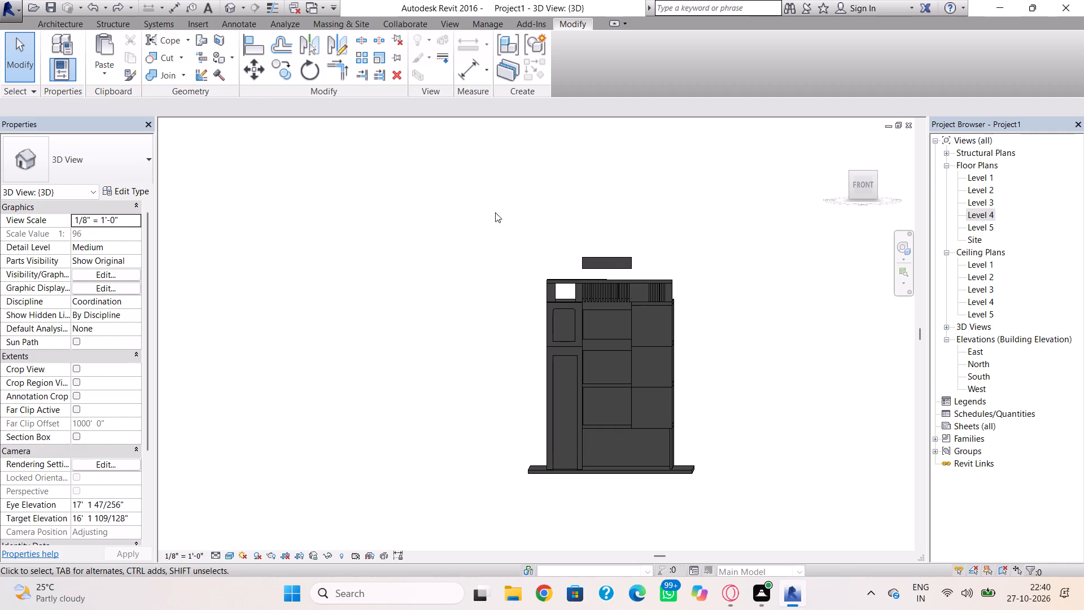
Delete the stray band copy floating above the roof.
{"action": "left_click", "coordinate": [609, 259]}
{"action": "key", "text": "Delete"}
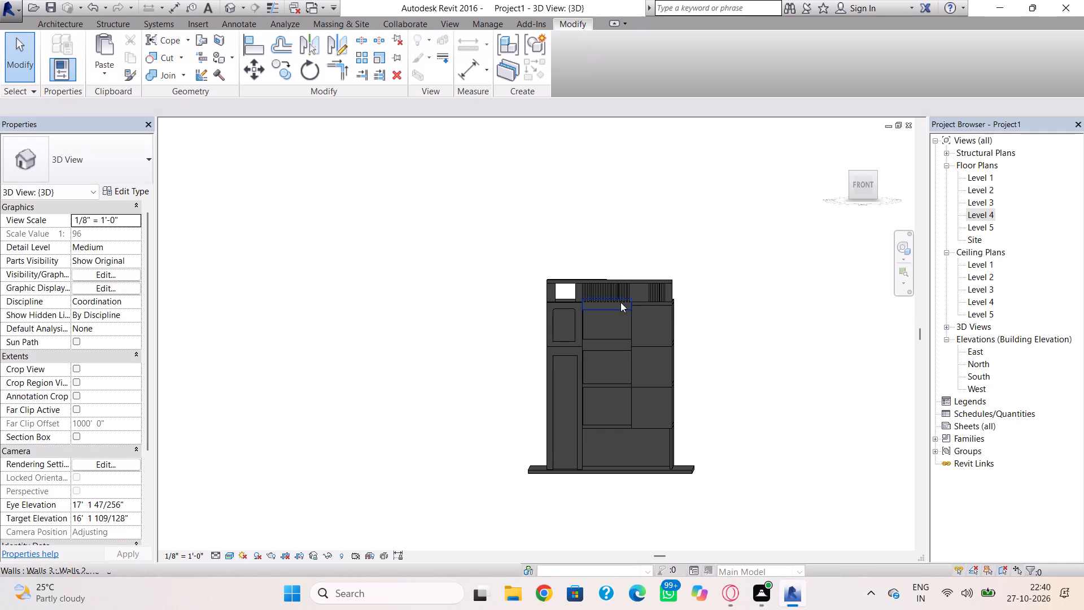
Delete the band copy at the roof slab edge, just below the vertical slats.
{"action": "scroll", "coordinate": [607, 346], "scroll_direction": "up", "scroll_amount": 6}
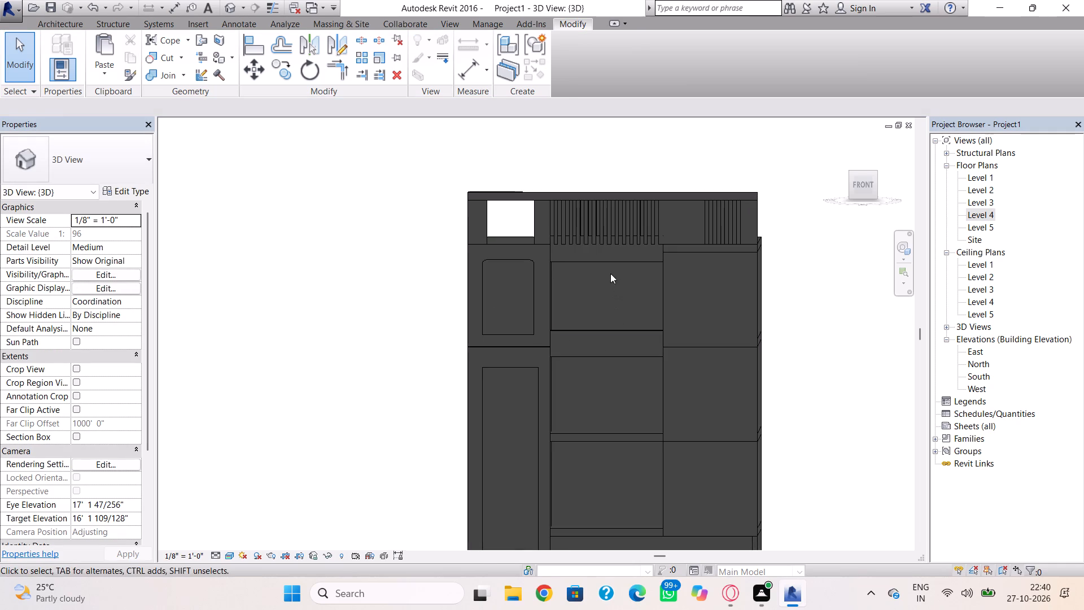
{"action": "left_click", "coordinate": [610, 259]}
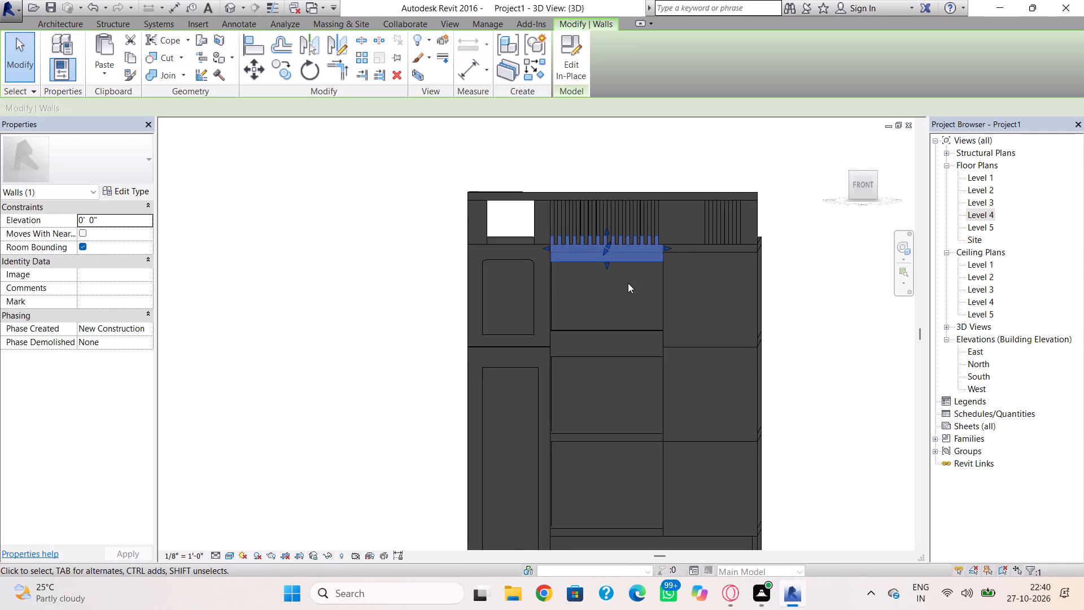
{"action": "key", "text": "Delete"}
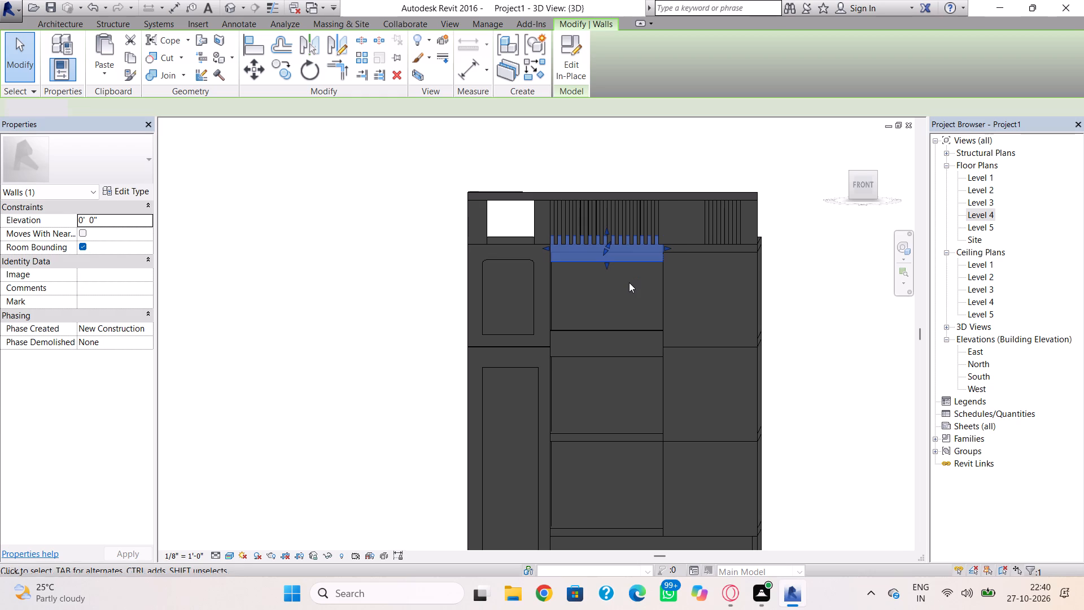
Copy the remaining slab-edge band and paste it aligned to Levels 2, 3, 4 and 5.
{"action": "left_click", "coordinate": [603, 332]}
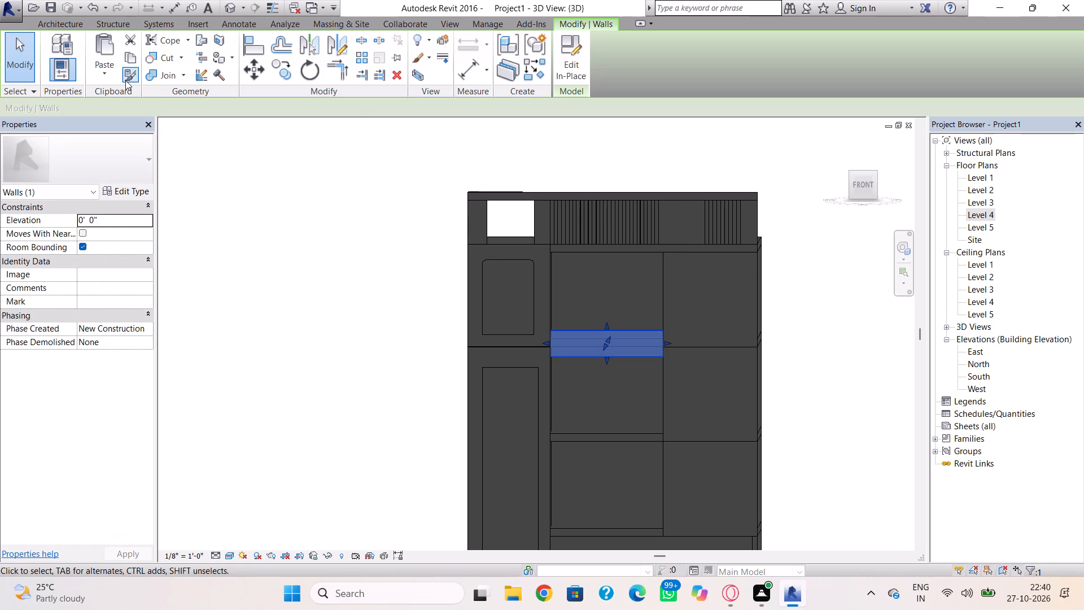
{"action": "left_click", "coordinate": [130, 56]}
{"action": "left_click", "coordinate": [89, 76]}
{"action": "left_click", "coordinate": [168, 128]}
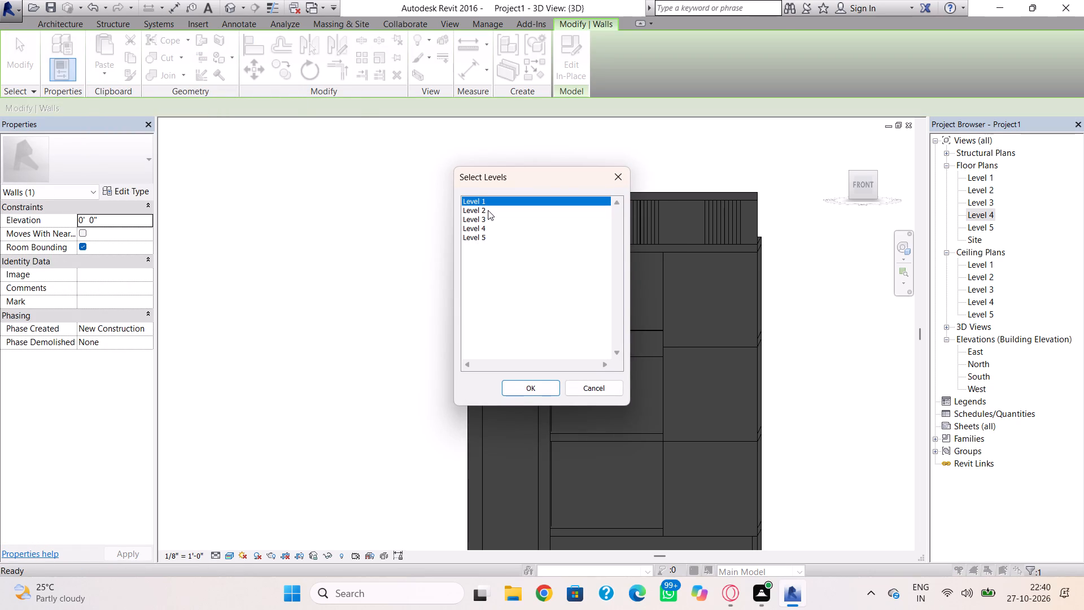
{"action": "left_click_drag", "start_coordinate": [488, 210], "coordinate": [491, 230]}
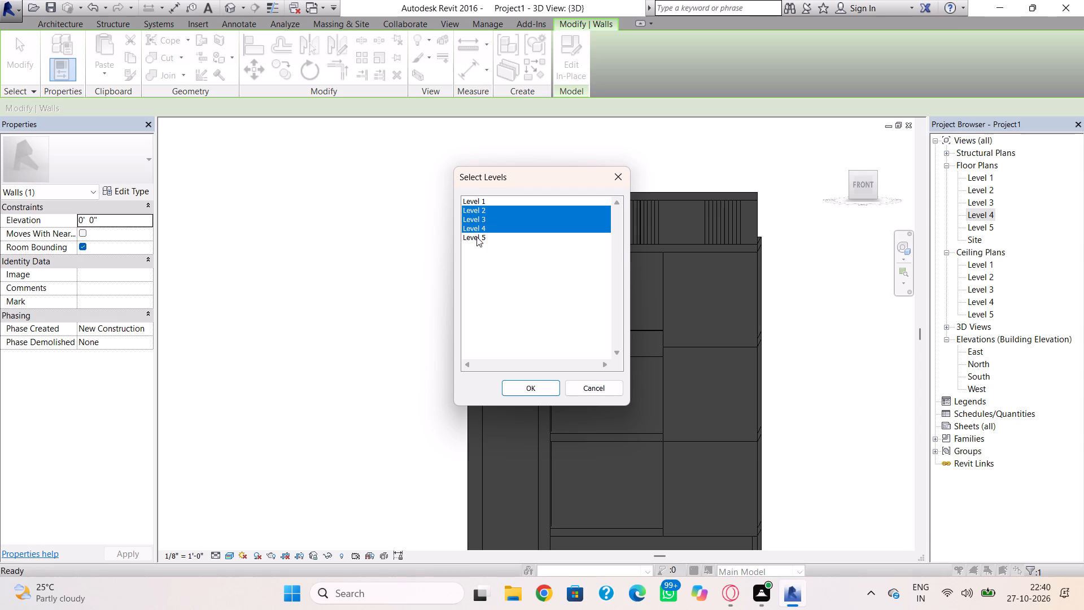
{"action": "left_click_drag", "start_coordinate": [486, 206], "coordinate": [489, 241]}
{"action": "left_click", "coordinate": [531, 390]}
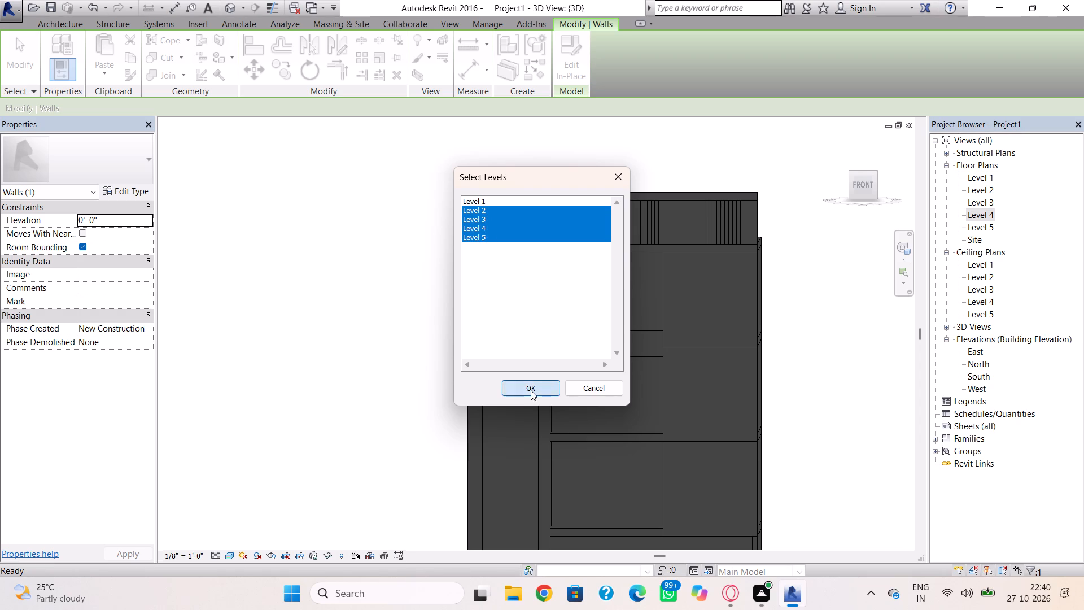
{"action": "scroll", "coordinate": [613, 392], "scroll_direction": "down", "scroll_amount": 7}
{"action": "scroll", "coordinate": [611, 401], "scroll_direction": "up", "scroll_amount": 1}
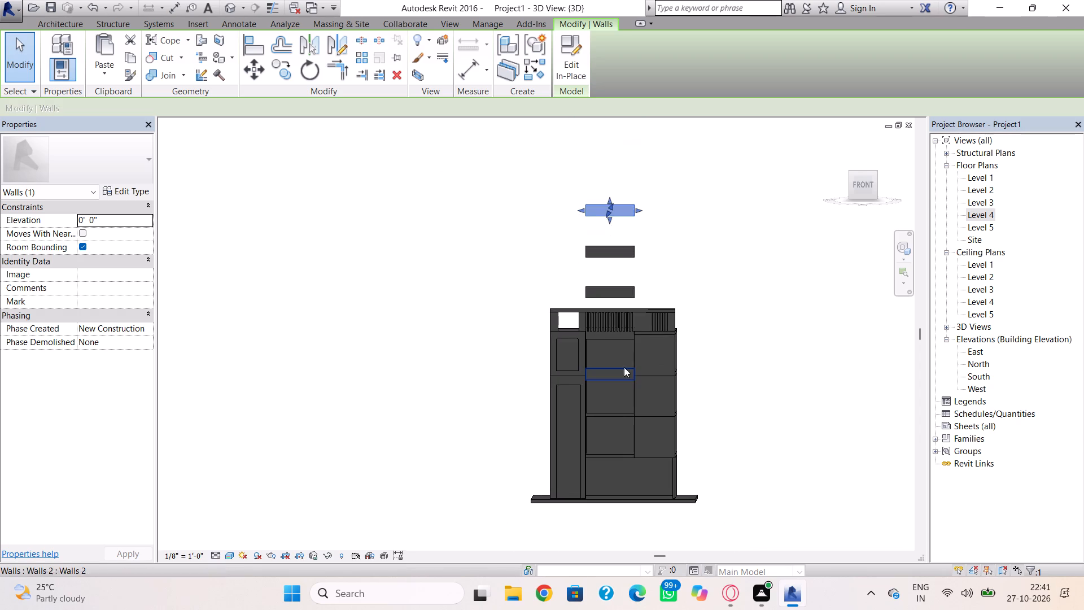
Delete the three surplus band copies floating above the roof.
{"action": "left_click", "coordinate": [623, 295]}
{"action": "key", "text": "Delete"}
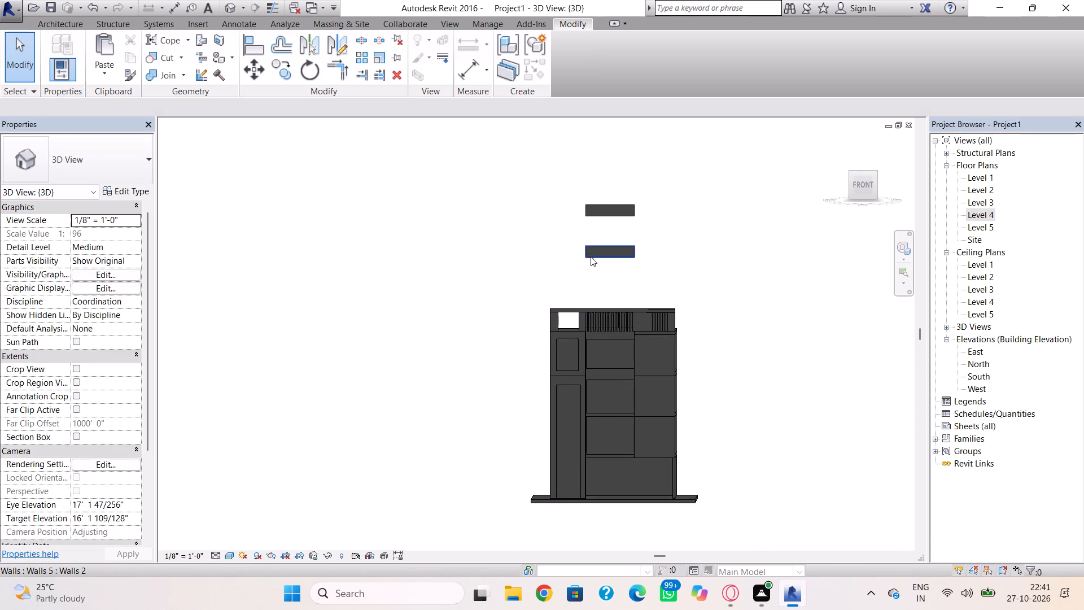
{"action": "left_click", "coordinate": [590, 247]}
{"action": "key", "text": "Delete"}
{"action": "left_click", "coordinate": [607, 215]}
{"action": "key", "text": "Delete"}
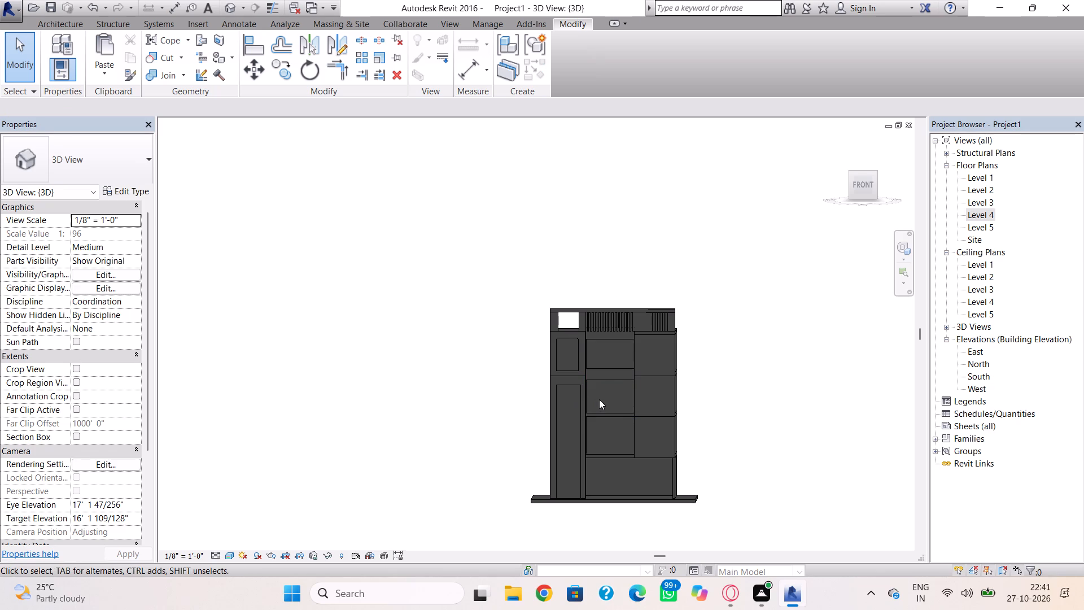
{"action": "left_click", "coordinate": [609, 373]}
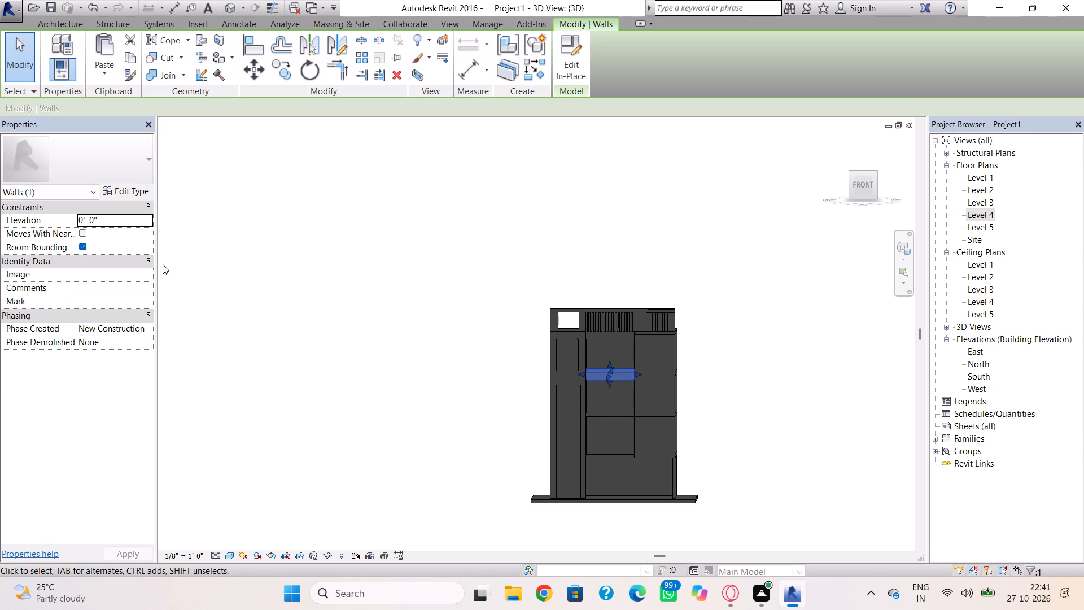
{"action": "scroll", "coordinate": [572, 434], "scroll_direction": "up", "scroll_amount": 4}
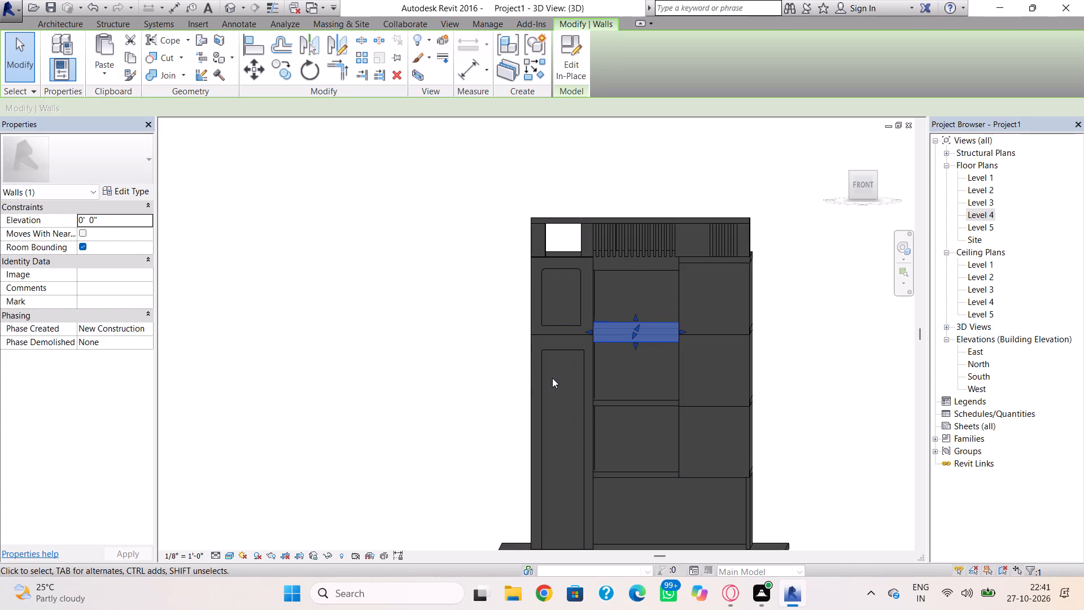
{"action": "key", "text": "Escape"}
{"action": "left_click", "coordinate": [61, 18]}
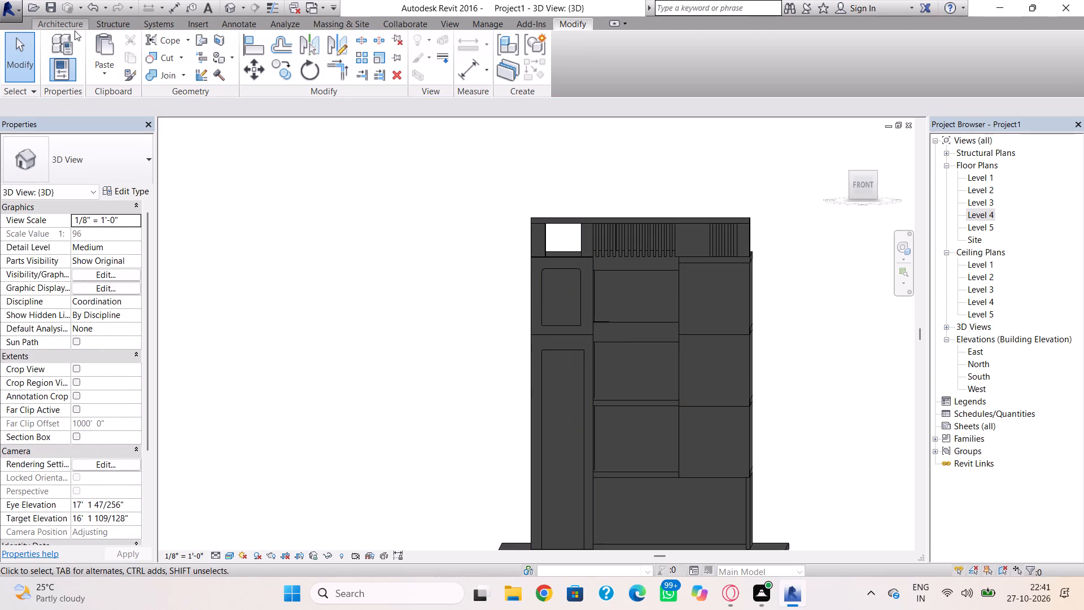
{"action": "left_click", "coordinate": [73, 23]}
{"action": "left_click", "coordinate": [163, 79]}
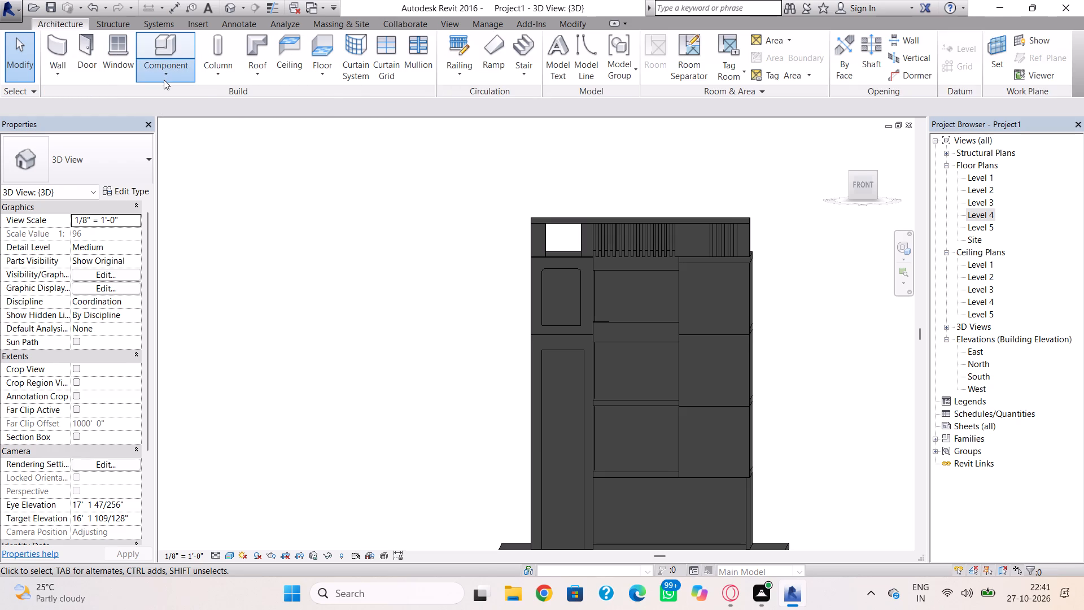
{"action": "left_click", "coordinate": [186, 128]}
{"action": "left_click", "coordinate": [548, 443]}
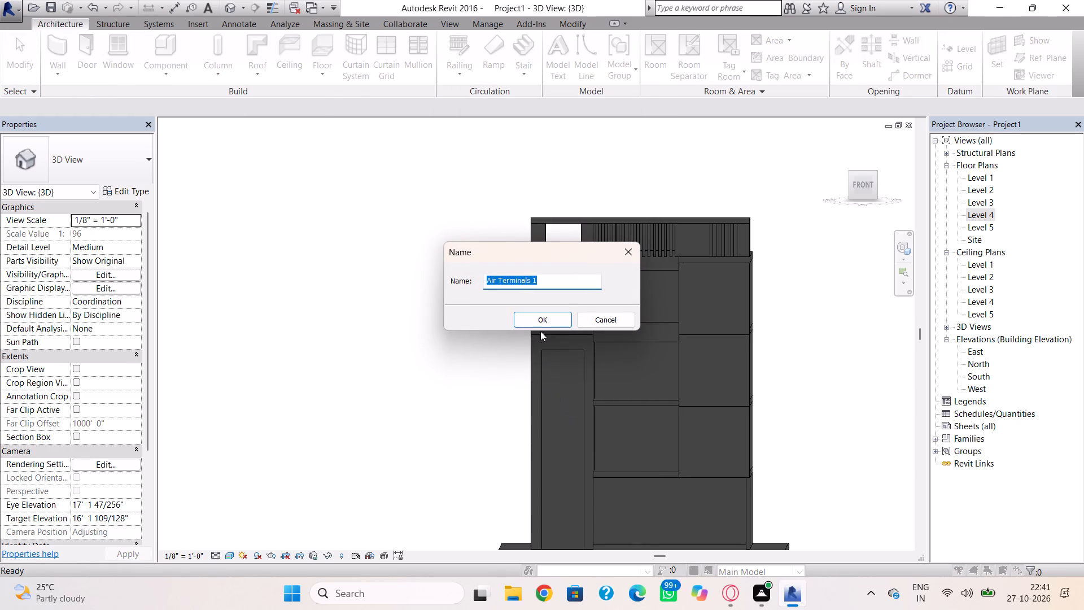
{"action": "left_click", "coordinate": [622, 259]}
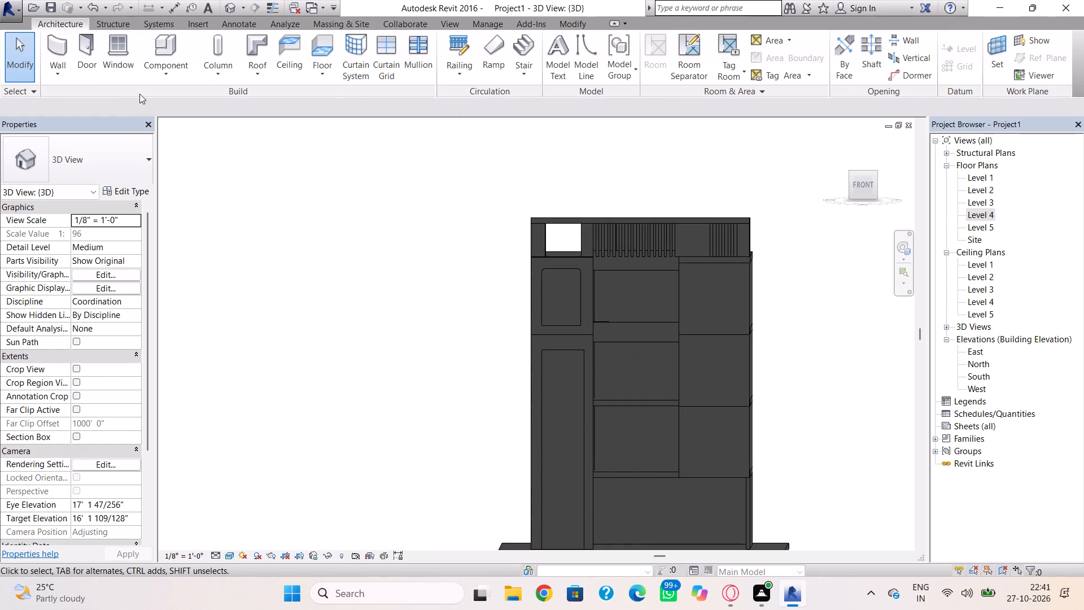
Start a new in-place component and save the project in Documents as REVIT INTERNSHIP 21.
{"action": "left_click", "coordinate": [165, 79]}
{"action": "left_click", "coordinate": [186, 127]}
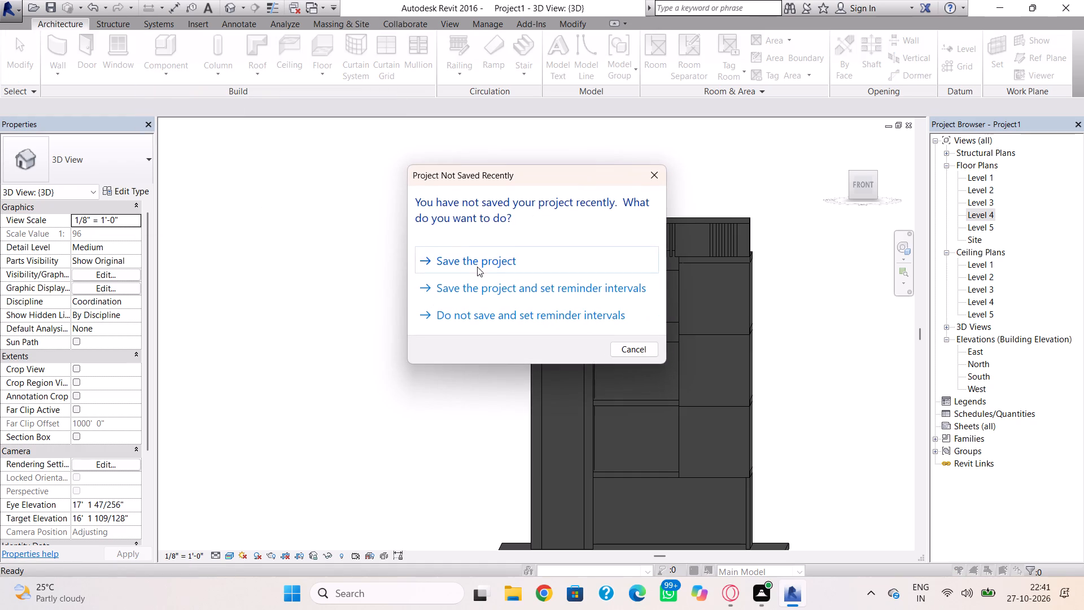
{"action": "left_click", "coordinate": [484, 265]}
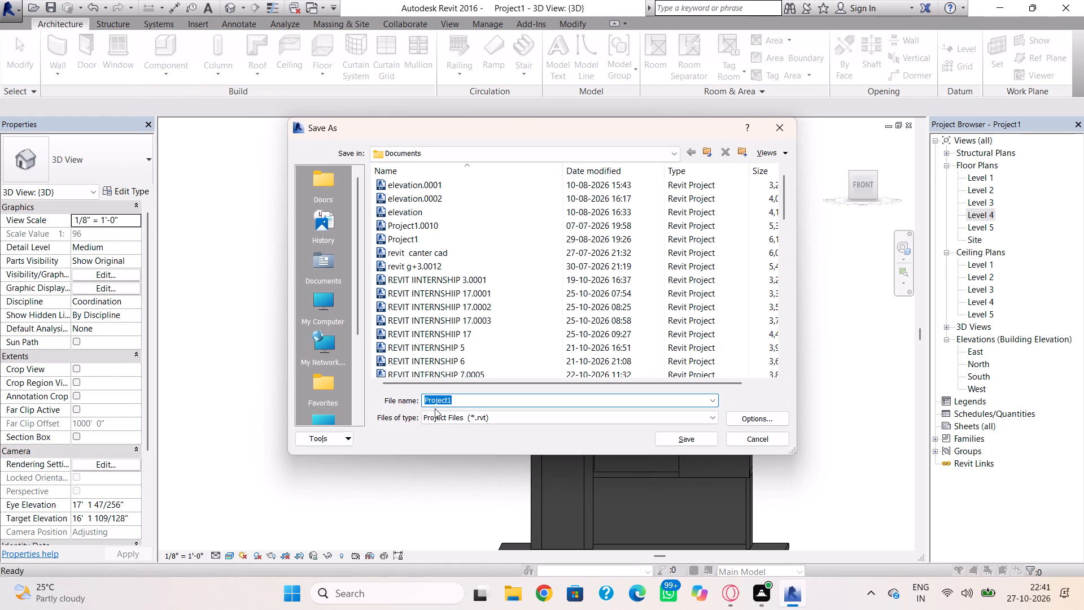
{"action": "key", "text": "BackSpace"}
{"action": "key", "text": "BackSpace"}
{"action": "key", "text": "BackSpace"}
{"action": "key", "text": "BackSpace"}
{"action": "type", "text": "REV"}
{"action": "type", "text": "IT INTERNSHIP"}
{"action": "key", "text": "space"}
{"action": "type", "text": "21"}
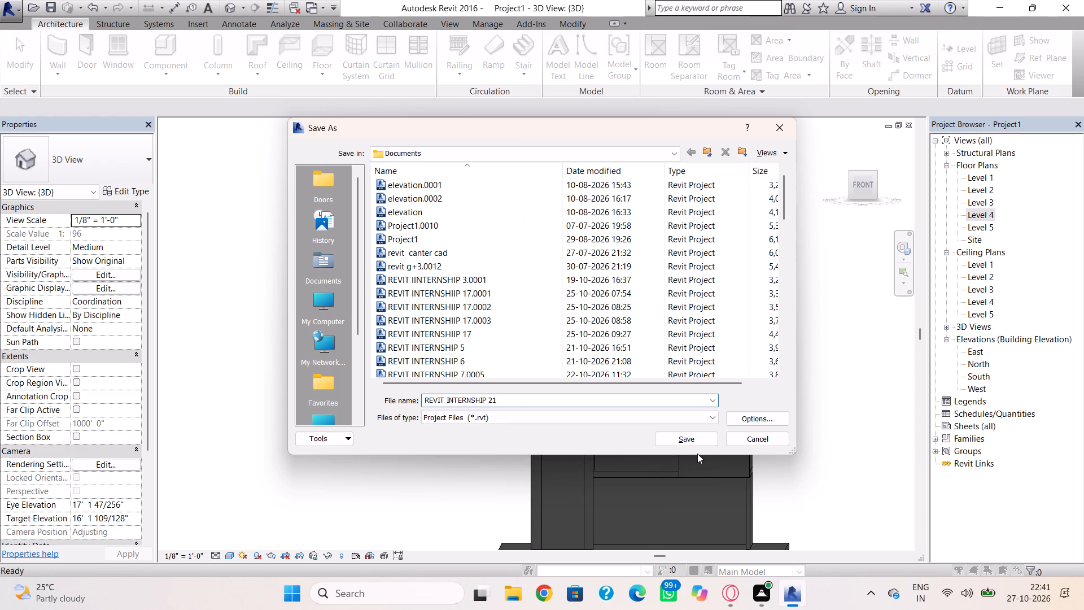
{"action": "left_click", "coordinate": [694, 450]}
{"action": "left_click", "coordinate": [692, 442]}
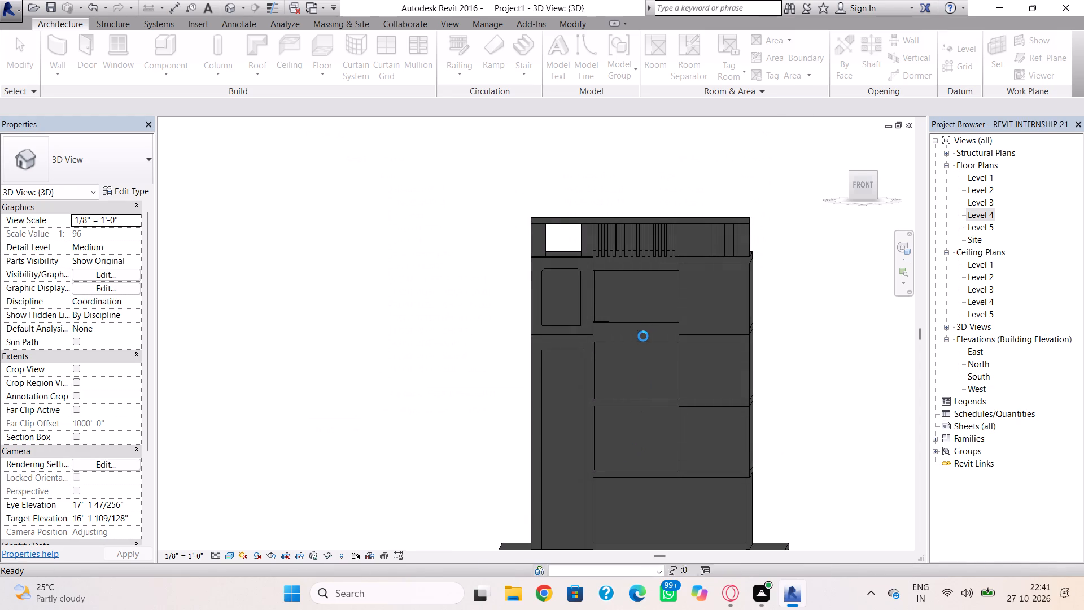
Set the new in-place component's family category to Walls and accept its default name.
{"action": "scroll", "coordinate": [519, 280], "scroll_direction": "down", "scroll_amount": 2}
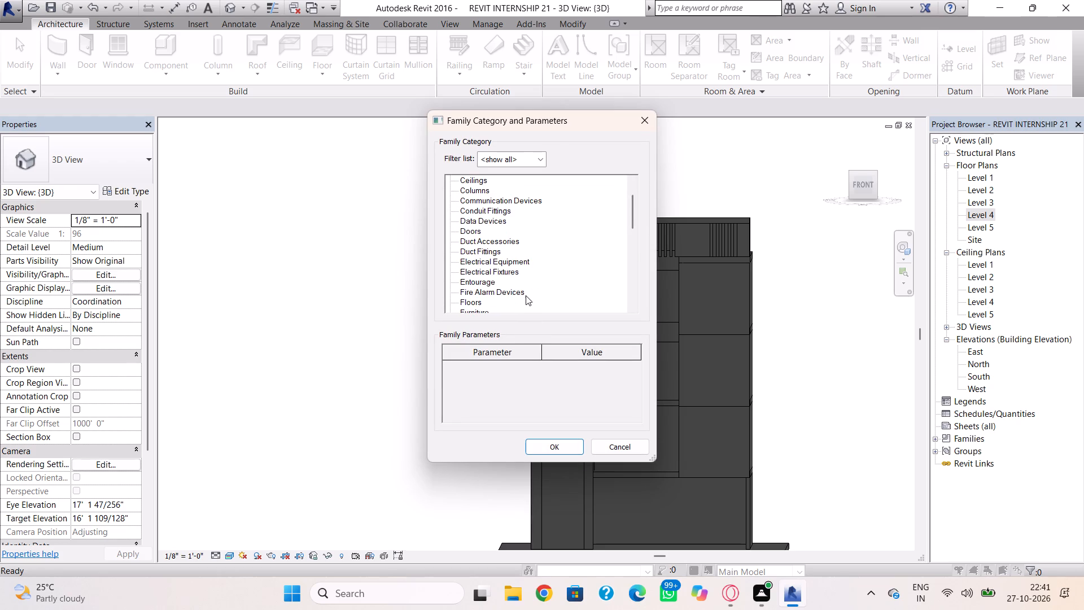
{"action": "scroll", "coordinate": [526, 295], "scroll_direction": "down", "scroll_amount": 20}
{"action": "scroll", "coordinate": [526, 295], "scroll_direction": "down", "scroll_amount": 12}
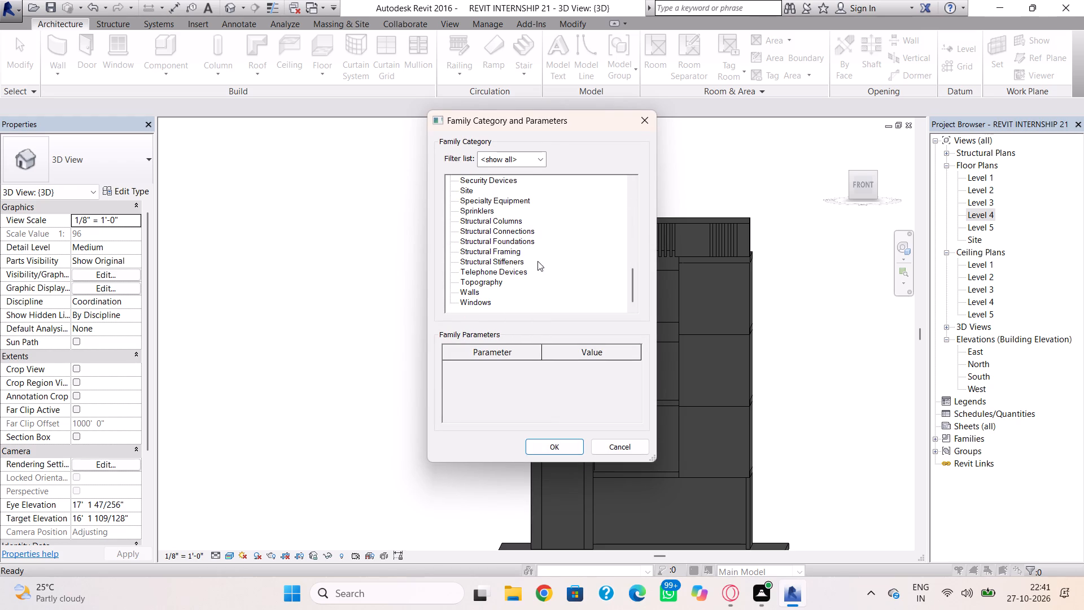
{"action": "scroll", "coordinate": [512, 277], "scroll_direction": "down", "scroll_amount": 5}
{"action": "left_click", "coordinate": [477, 294]}
{"action": "left_click", "coordinate": [556, 458]}
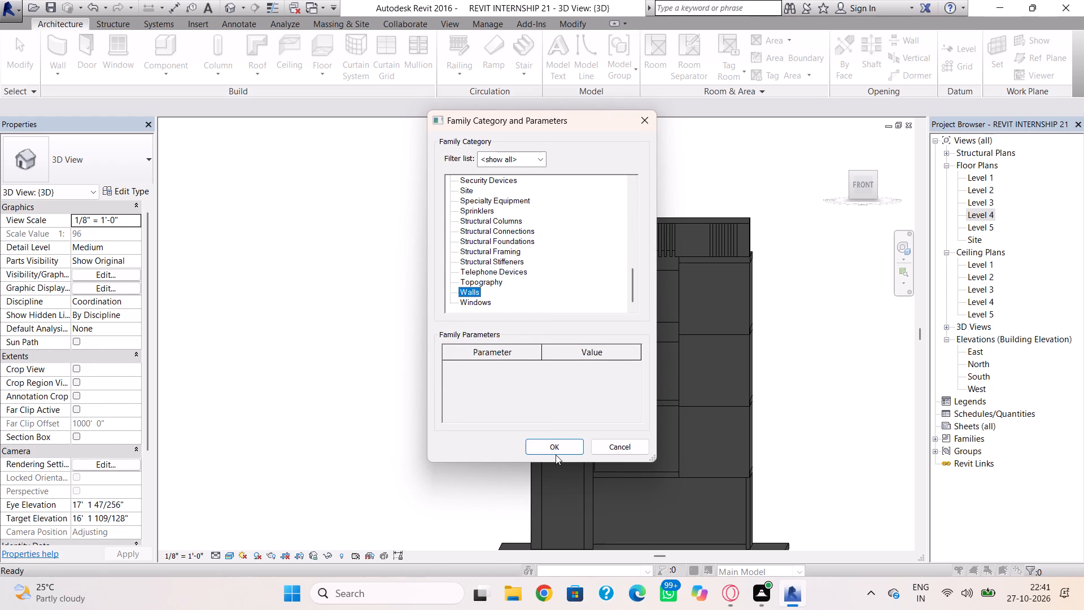
{"action": "left_click", "coordinate": [556, 453]}
{"action": "left_click", "coordinate": [547, 323]}
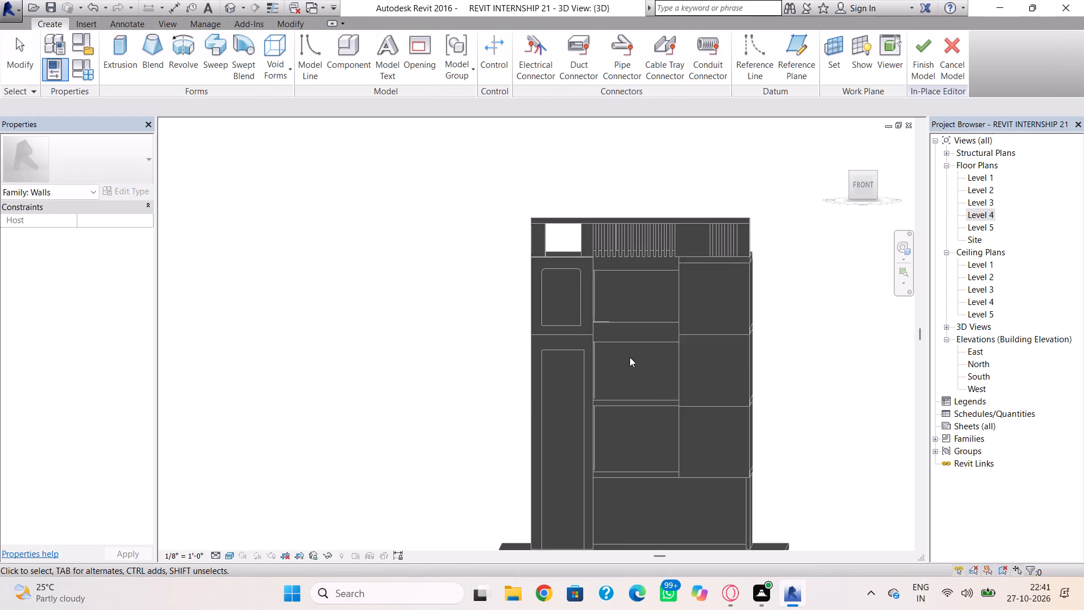
Extrude a rectangular band 1' 0" deep across the open middle bay at the lowest upper-floor slab edge, sketched on that edge's face.
{"action": "scroll", "coordinate": [630, 367], "scroll_direction": "up", "scroll_amount": 4}
{"action": "scroll", "coordinate": [690, 323], "scroll_direction": "down", "scroll_amount": 3}
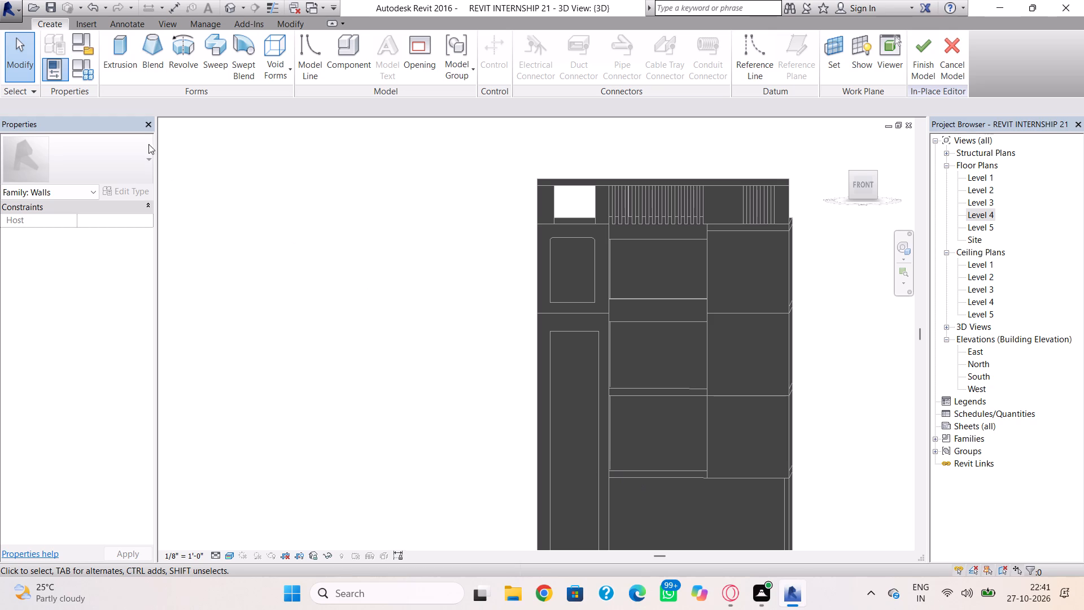
{"action": "left_click", "coordinate": [116, 63]}
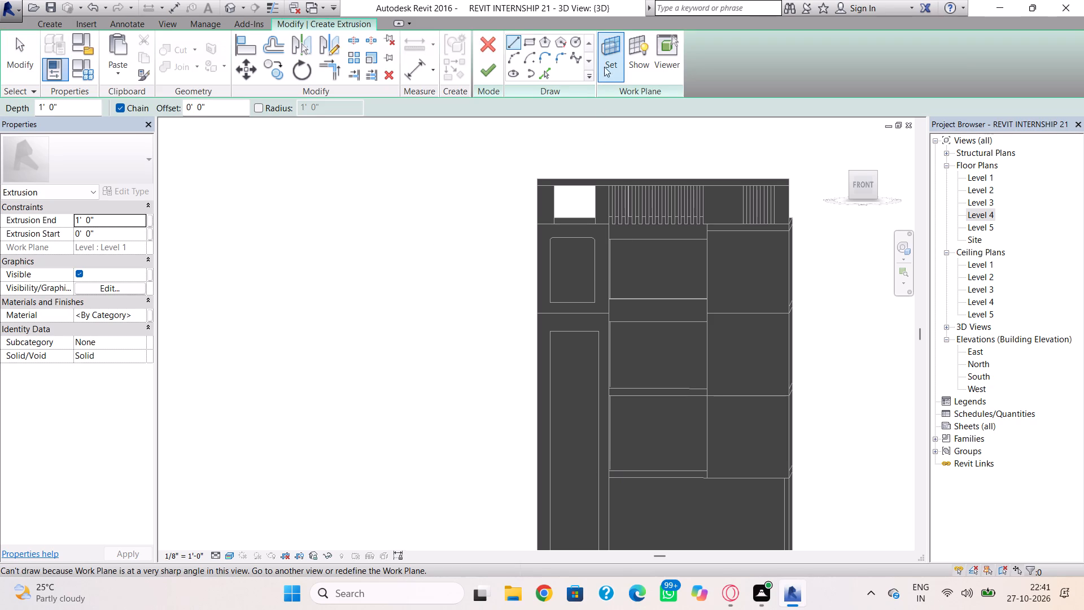
{"action": "left_click", "coordinate": [609, 56]}
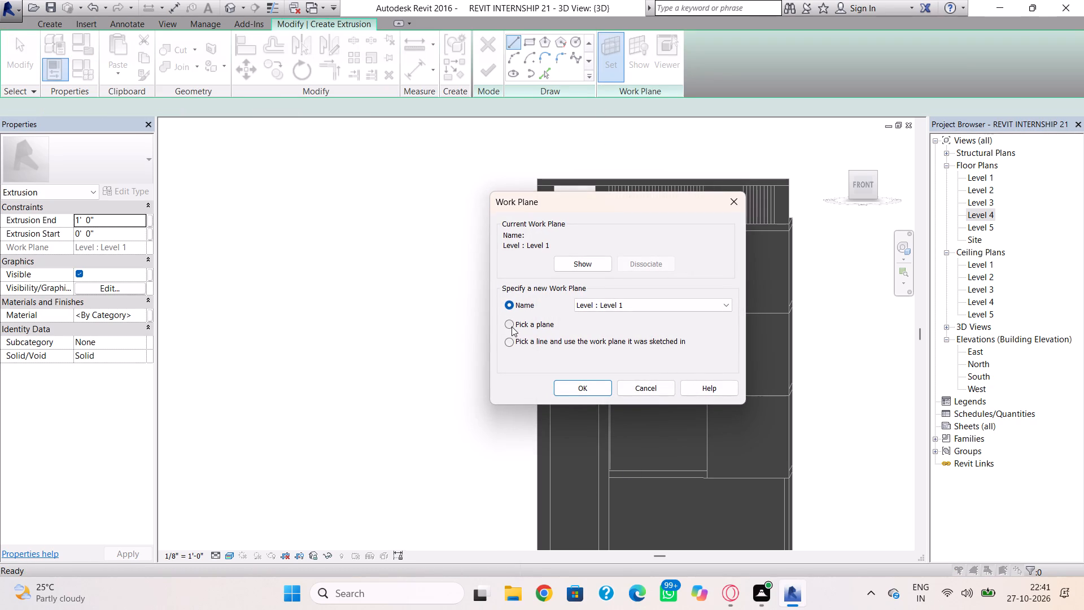
{"action": "left_click", "coordinate": [512, 326]}
{"action": "left_click", "coordinate": [569, 389]}
{"action": "left_click", "coordinate": [665, 477]}
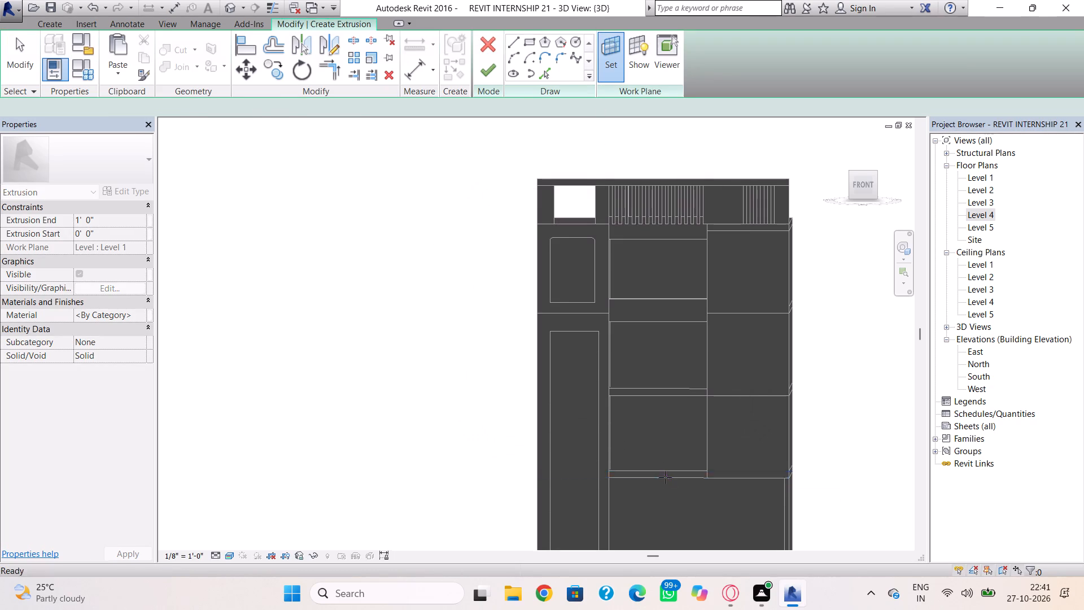
{"action": "left_click", "coordinate": [531, 42]}
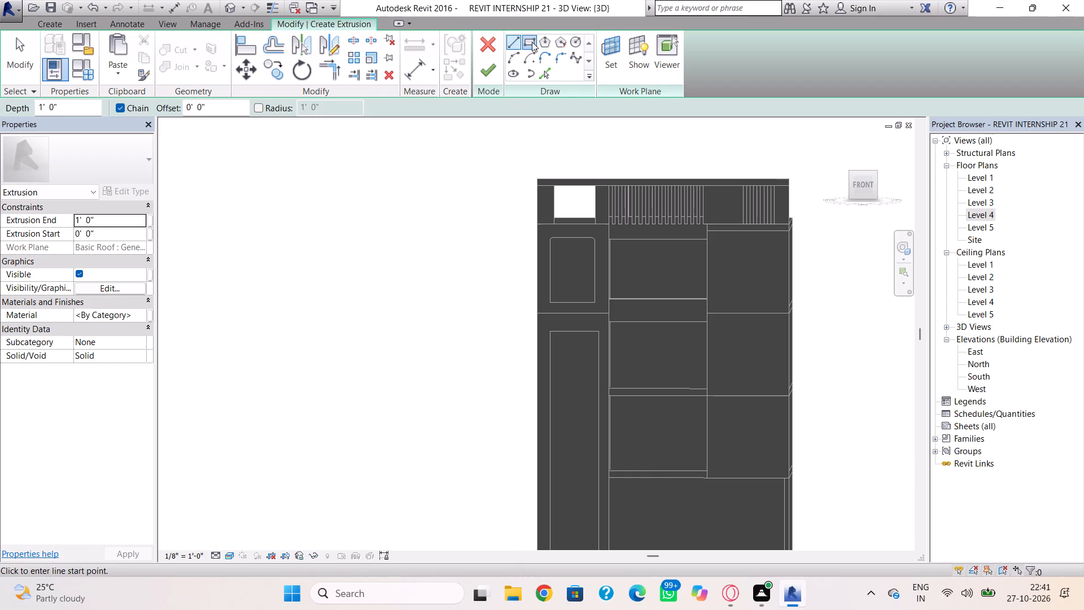
{"action": "scroll", "coordinate": [659, 500], "scroll_direction": "up", "scroll_amount": 1}
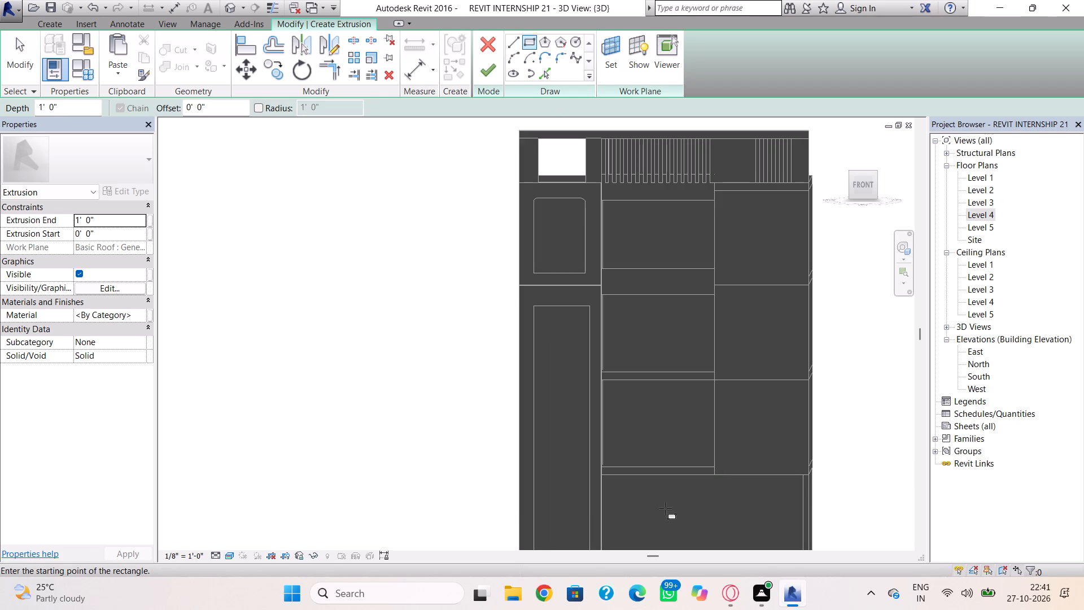
{"action": "left_click", "coordinate": [713, 476]}
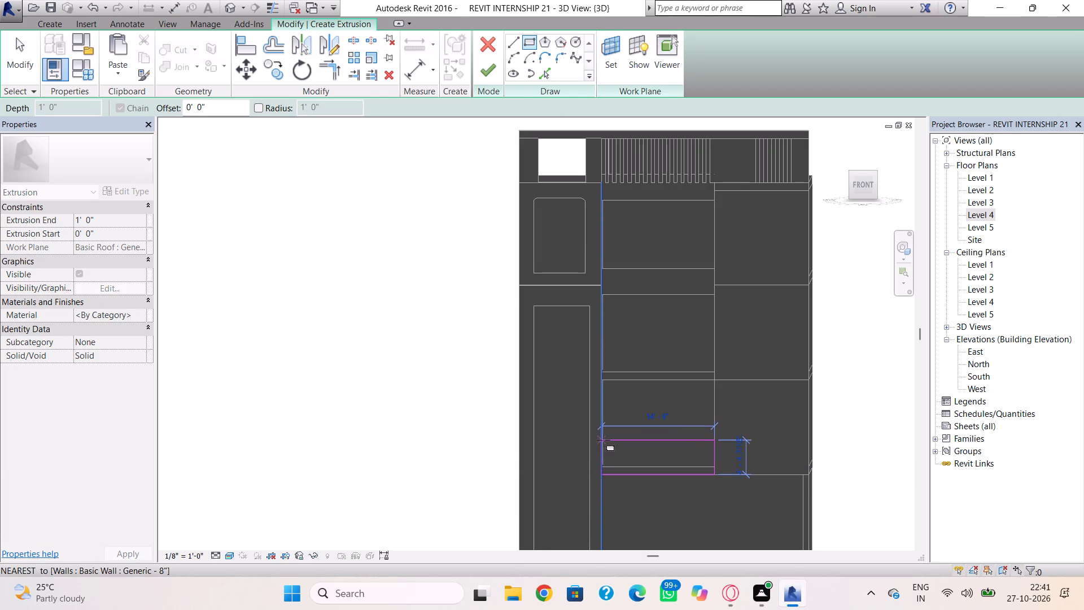
{"action": "left_click", "coordinate": [602, 454]}
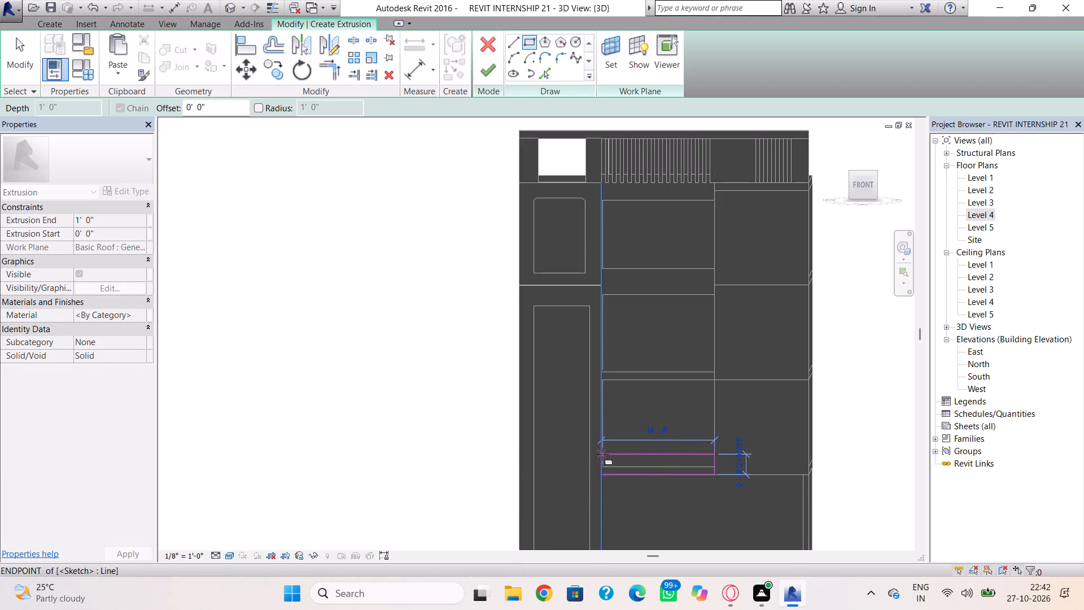
{"action": "key", "text": "Escape"}
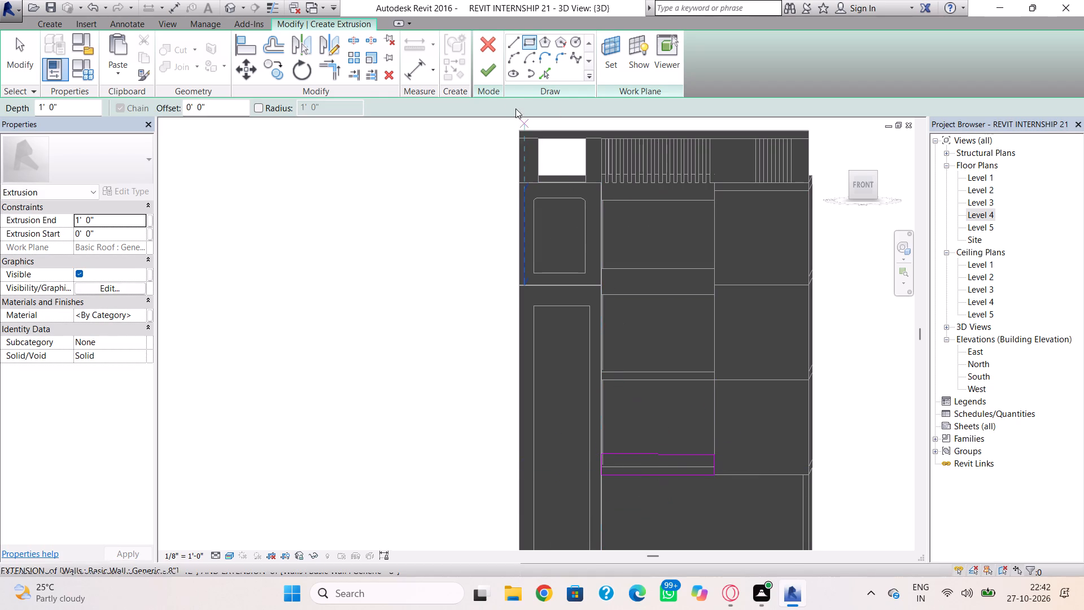
{"action": "left_click", "coordinate": [491, 77]}
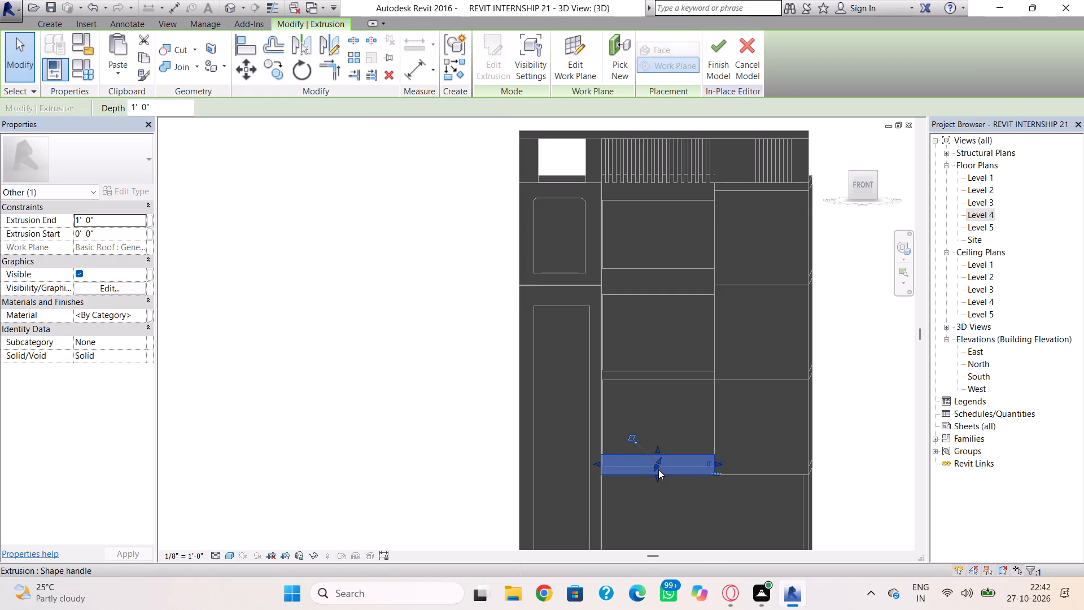
Copy the new band and paste it aligned to Level 2.
{"action": "left_click", "coordinate": [151, 55]}
{"action": "left_click", "coordinate": [120, 69]}
{"action": "left_click", "coordinate": [147, 127]}
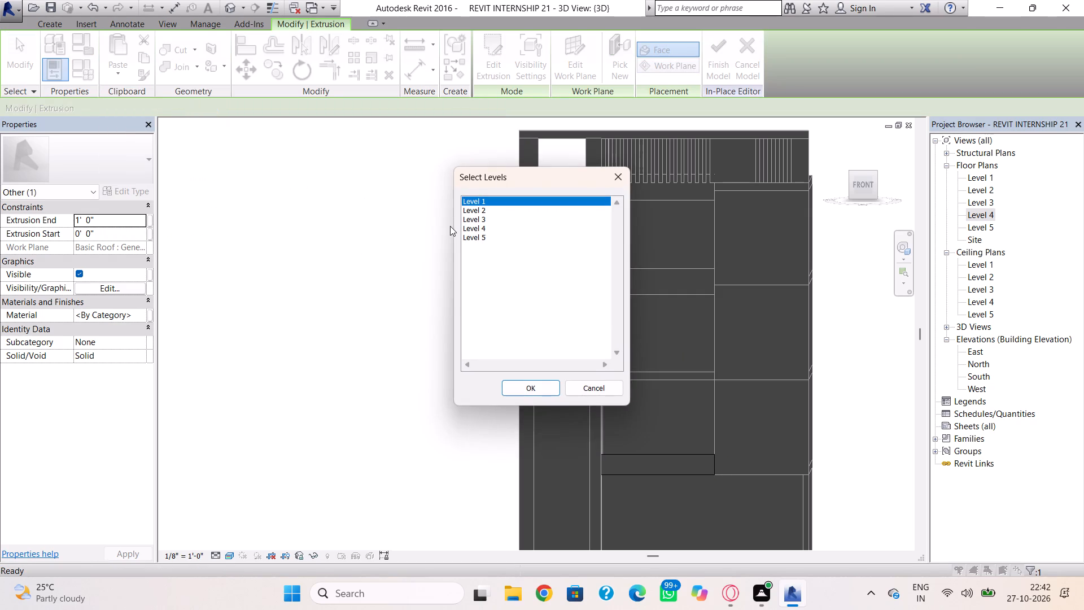
{"action": "left_click", "coordinate": [483, 210]}
{"action": "left_click", "coordinate": [518, 389]}
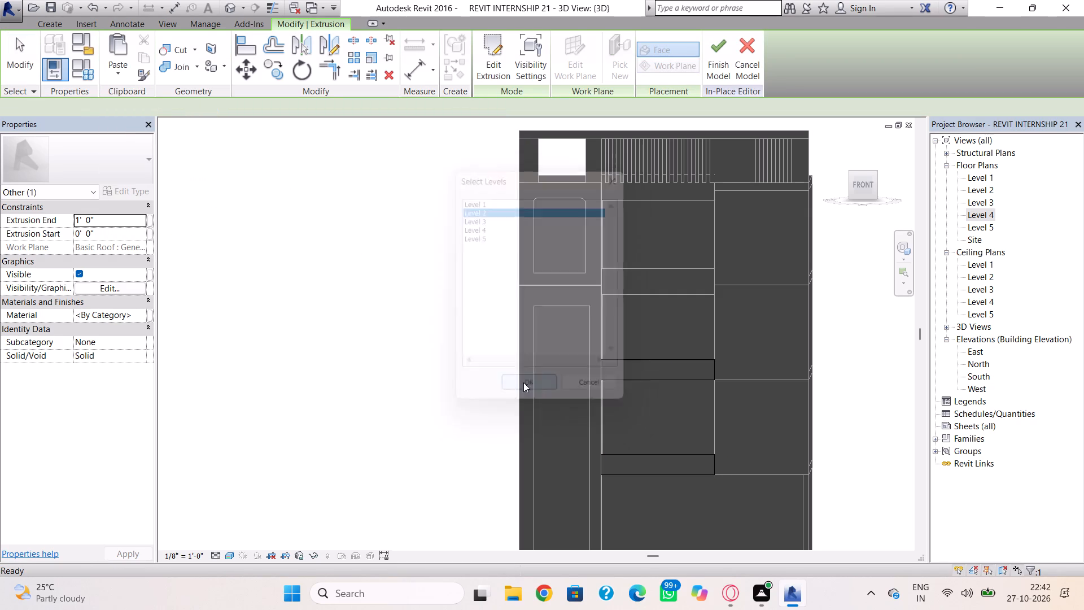
{"action": "key", "text": "Escape"}
Adjust the upper band's depth by moving its extrusion faces back toward the slab.
{"action": "right_click_drag", "start_coordinate": [301, 391], "coordinate": [373, 417], "text": "shift"}
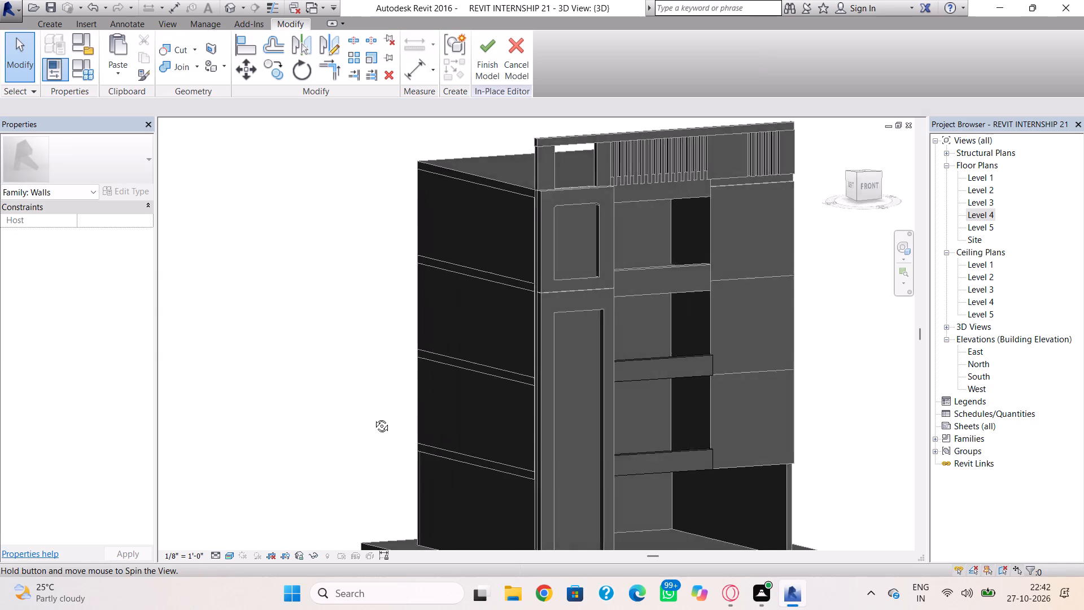
{"action": "right_click_drag", "start_coordinate": [373, 417], "coordinate": [414, 494], "text": "shift"}
{"action": "left_click", "coordinate": [655, 344]}
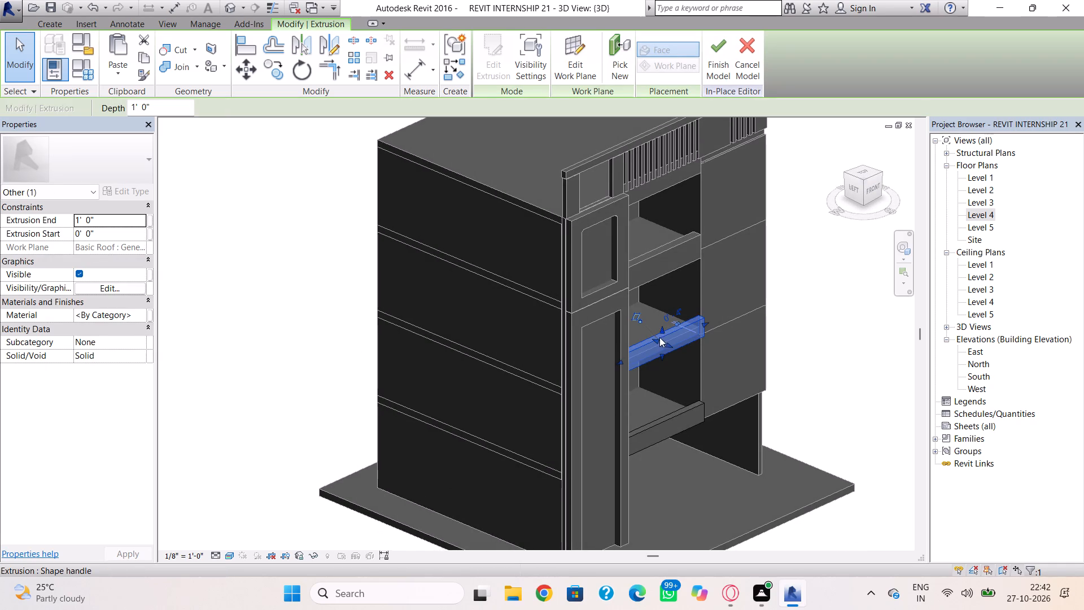
{"action": "left_click", "coordinate": [654, 337]}
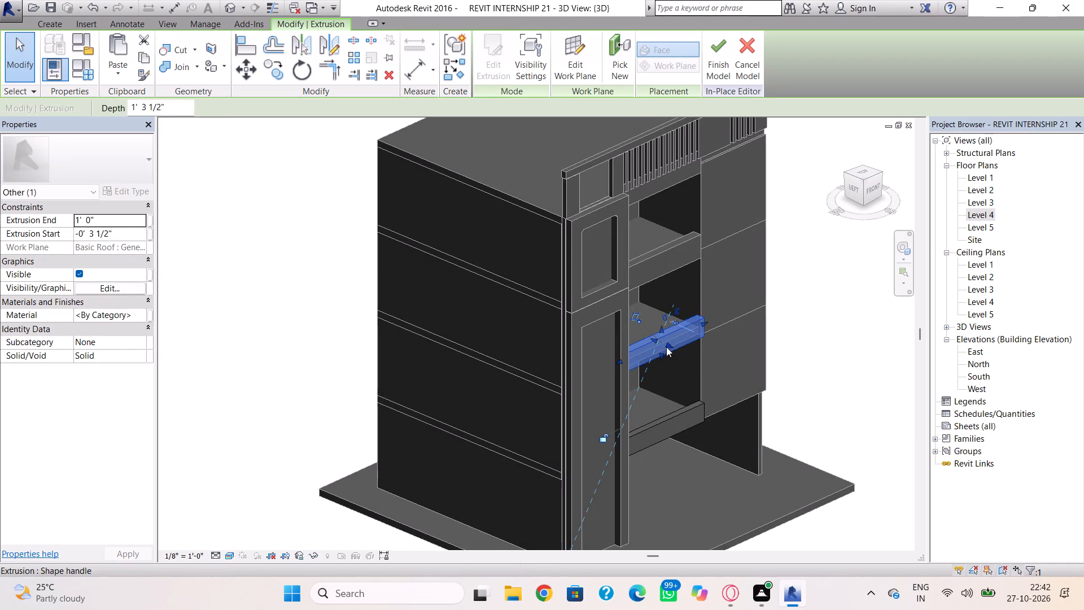
{"action": "left_click_drag", "start_coordinate": [667, 347], "coordinate": [659, 342]}
{"action": "left_click", "coordinate": [724, 349]}
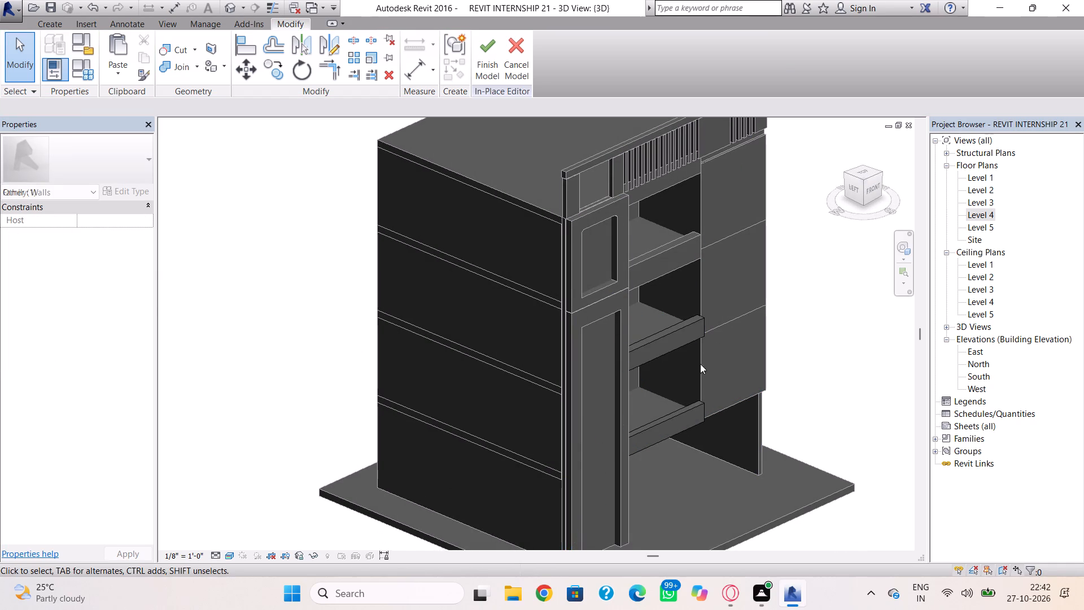
{"action": "scroll", "coordinate": [677, 432], "scroll_direction": "up", "scroll_amount": 2}
{"action": "left_click", "coordinate": [664, 323]}
{"action": "left_click_drag", "start_coordinate": [665, 311], "coordinate": [659, 304]}
{"action": "left_click", "coordinate": [710, 322]}
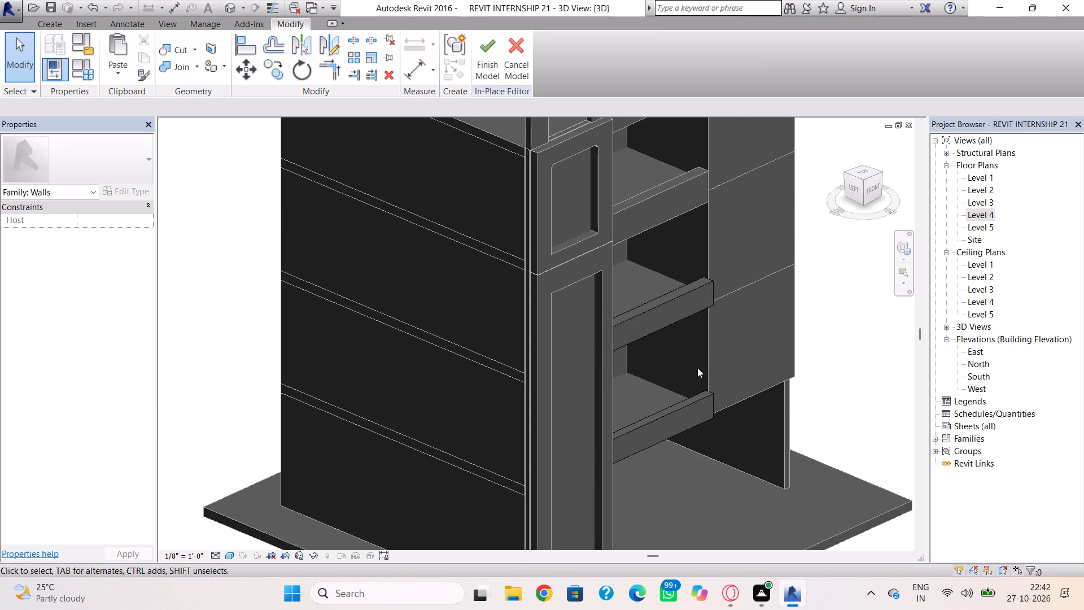
Shift the lower band inward to extrusion start about -1' 1" and extrusion end 0' 4", and finish the in-place model.
{"action": "left_click", "coordinate": [703, 413]}
{"action": "left_click", "coordinate": [698, 405]}
{"action": "scroll", "coordinate": [636, 424], "scroll_direction": "up", "scroll_amount": 4}
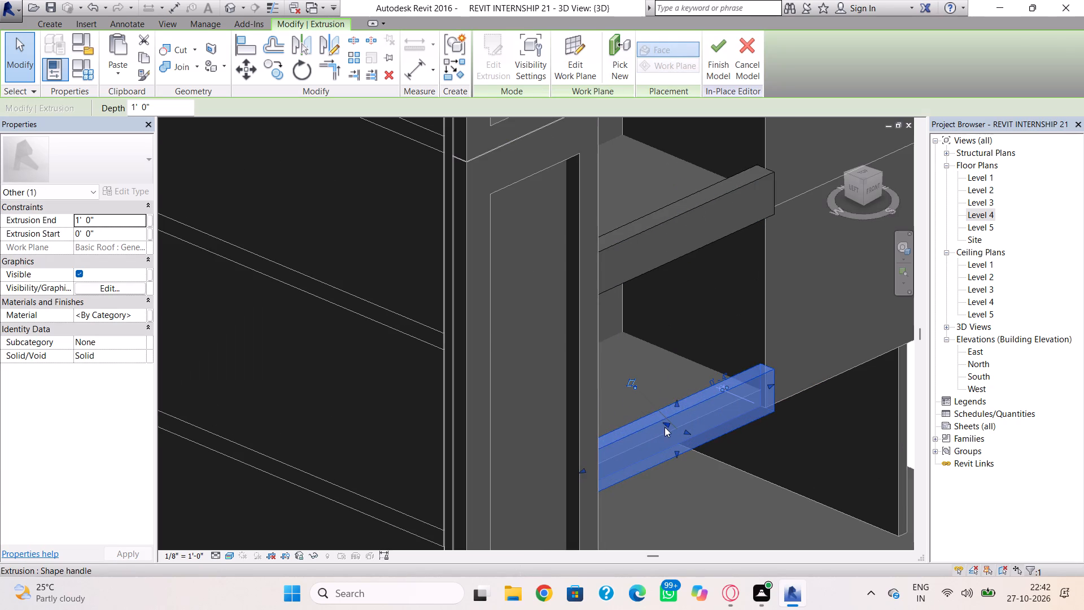
{"action": "left_click_drag", "start_coordinate": [665, 424], "coordinate": [656, 420]}
{"action": "left_click_drag", "start_coordinate": [692, 432], "coordinate": [679, 425]}
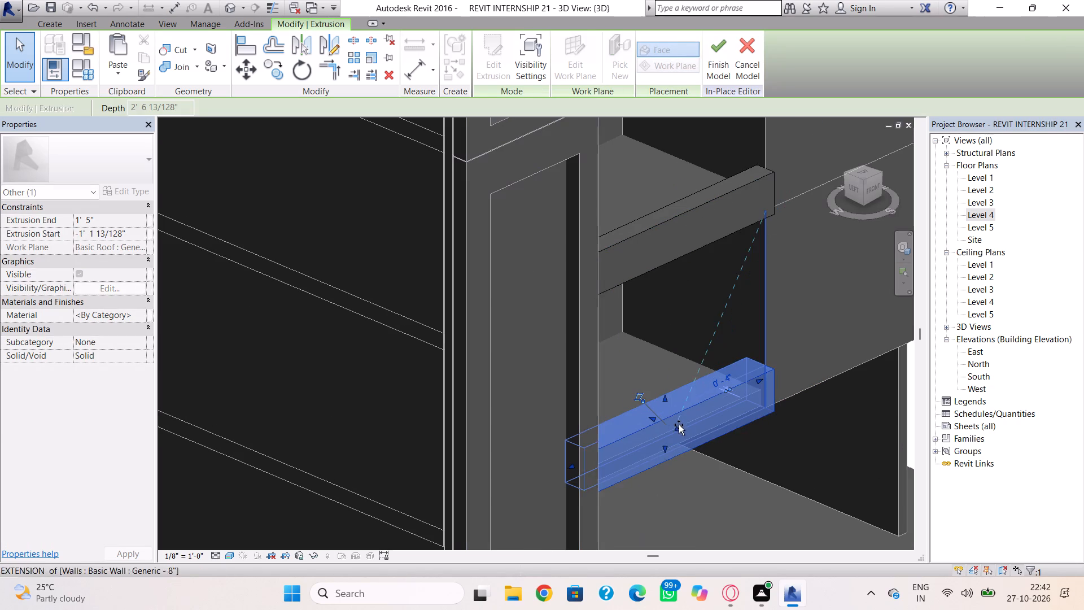
{"action": "left_click_drag", "start_coordinate": [679, 425], "coordinate": [676, 423]}
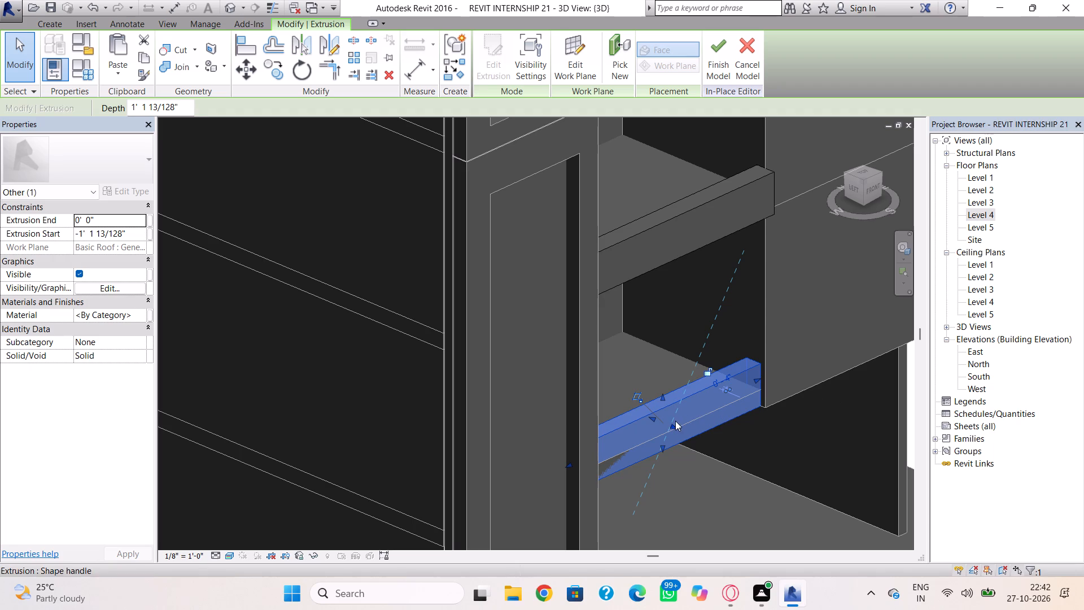
{"action": "left_click_drag", "start_coordinate": [675, 424], "coordinate": [680, 424]}
{"action": "left_click_drag", "start_coordinate": [884, 355], "coordinate": [875, 355]}
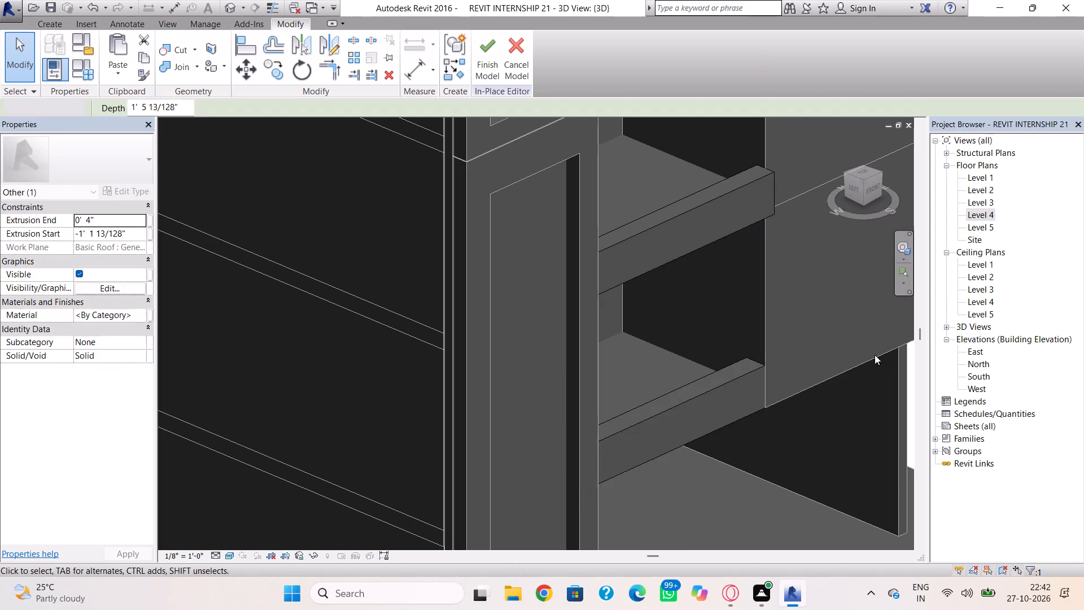
{"action": "left_click_drag", "start_coordinate": [875, 355], "coordinate": [859, 357]}
{"action": "scroll", "coordinate": [763, 387], "scroll_direction": "down", "scroll_amount": 7}
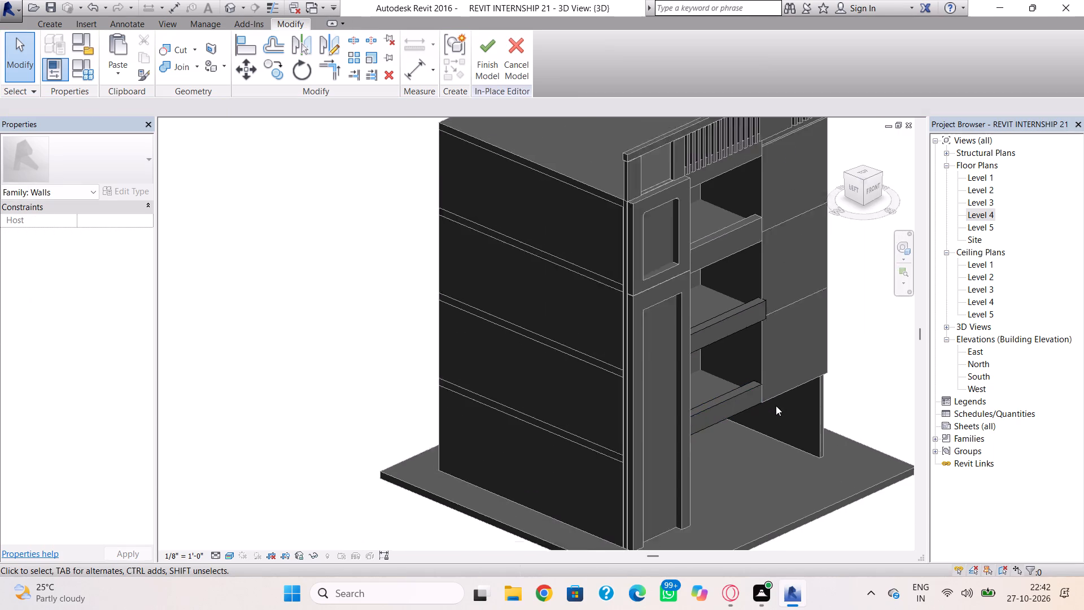
{"action": "left_click", "coordinate": [488, 52]}
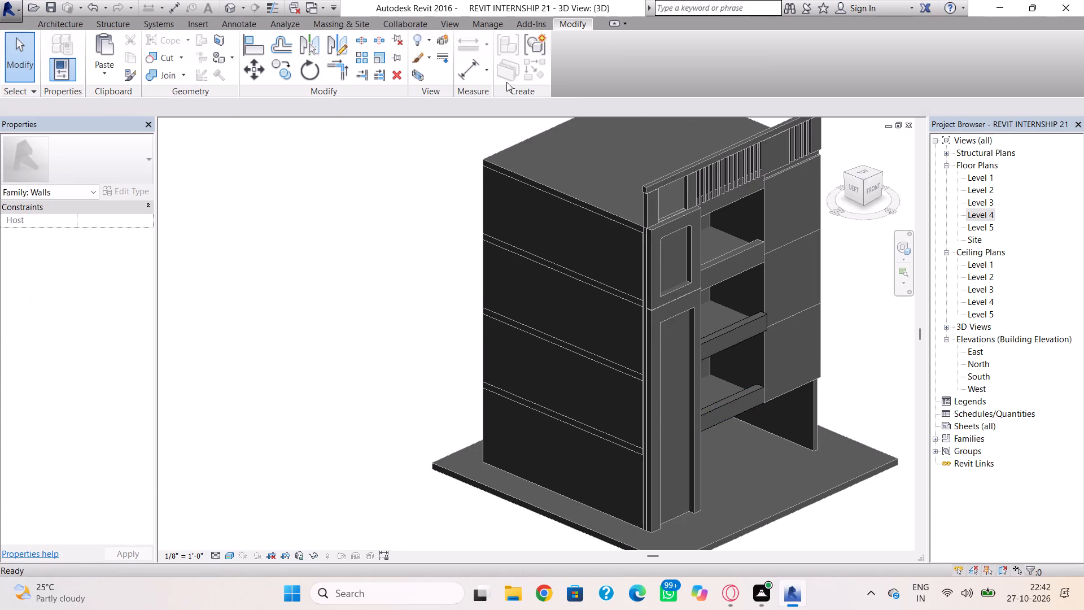
From the front view, load the Combination Rtp with Trim window family from the US Imperial Windows library for placement.
{"action": "right_click_drag", "start_coordinate": [755, 329], "coordinate": [646, 273], "text": "shift"}
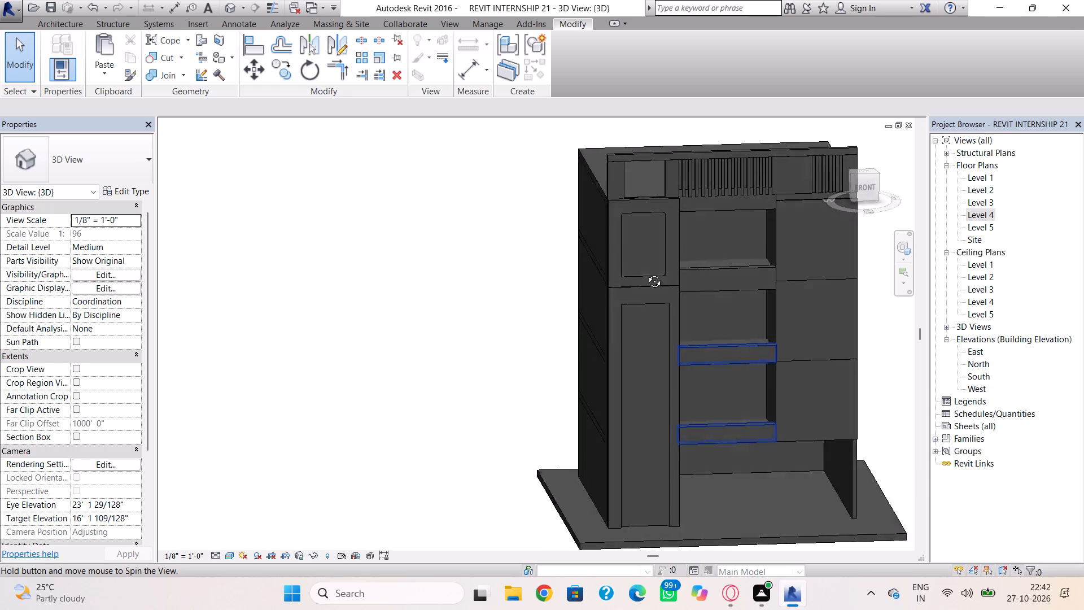
{"action": "right_click_drag", "start_coordinate": [646, 273], "coordinate": [640, 272], "text": "shift"}
{"action": "left_click", "coordinate": [860, 189]}
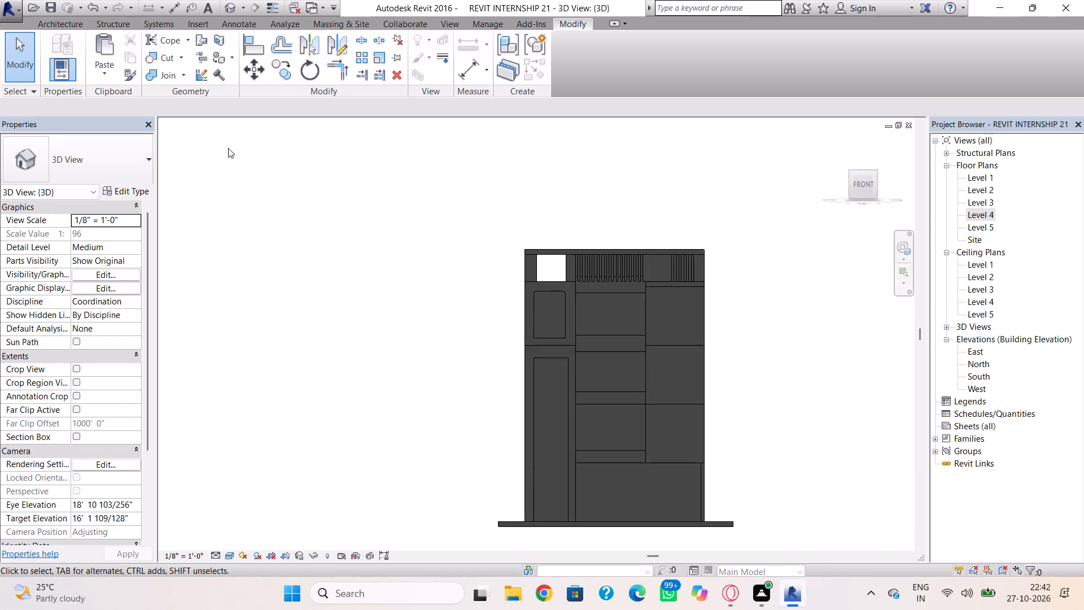
{"action": "left_click", "coordinate": [69, 28]}
{"action": "left_click", "coordinate": [128, 42]}
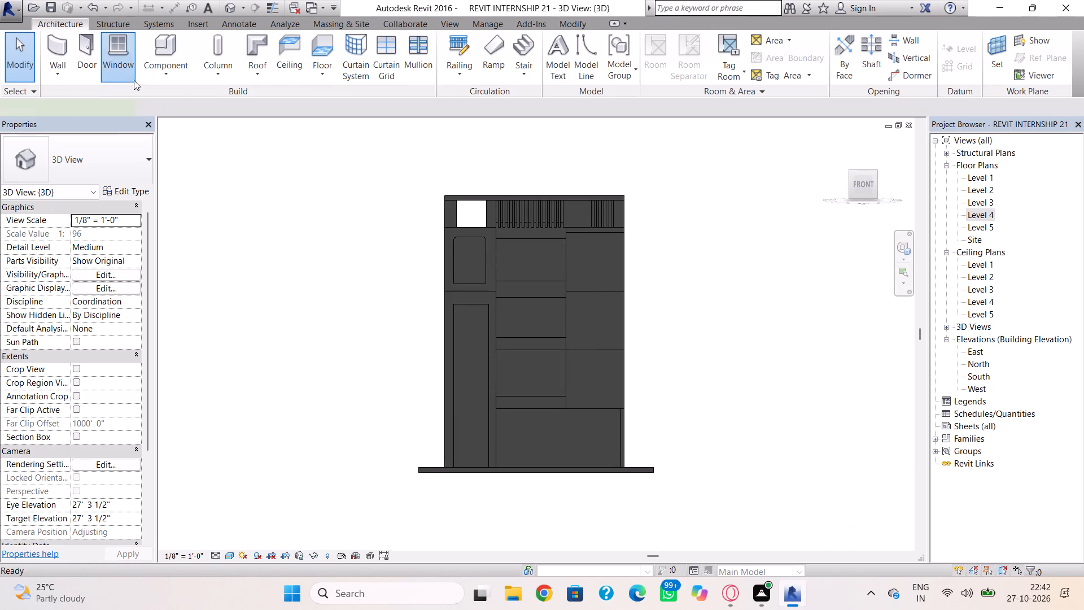
{"action": "left_click", "coordinate": [563, 50]}
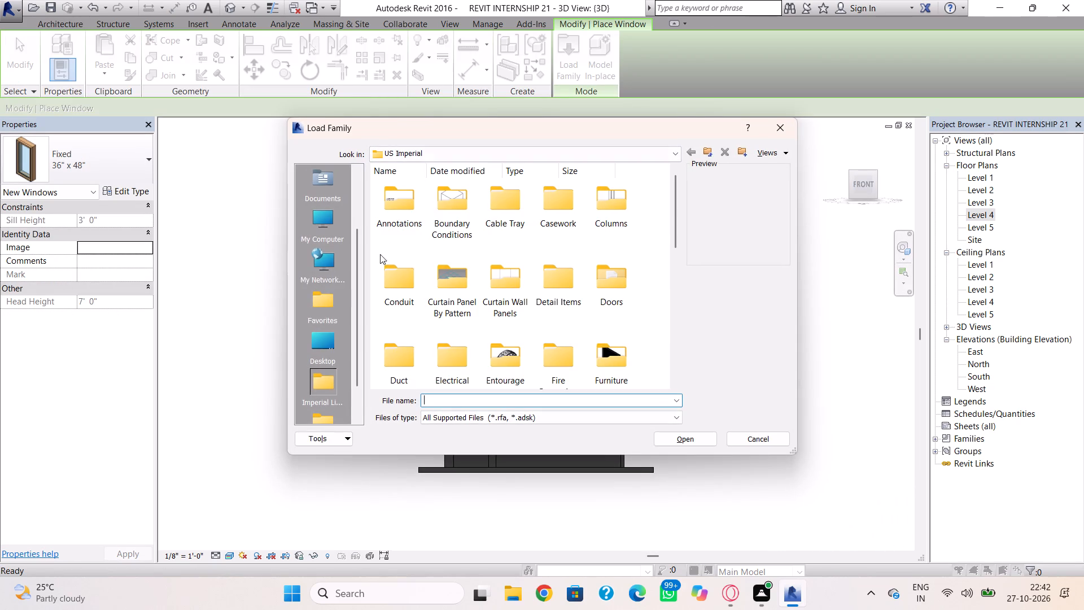
{"action": "scroll", "coordinate": [479, 328], "scroll_direction": "down", "scroll_amount": 5}
{"action": "double_click", "coordinate": [513, 354]}
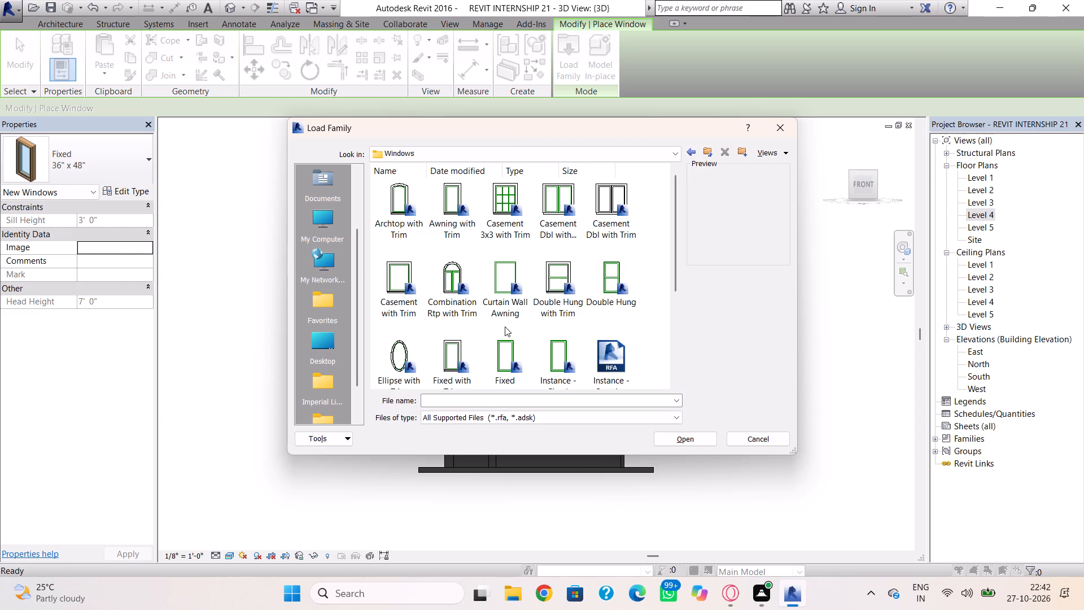
{"action": "scroll", "coordinate": [505, 325], "scroll_direction": "down", "scroll_amount": 1}
{"action": "scroll", "coordinate": [499, 316], "scroll_direction": "up", "scroll_amount": 2}
{"action": "left_click", "coordinate": [465, 301]}
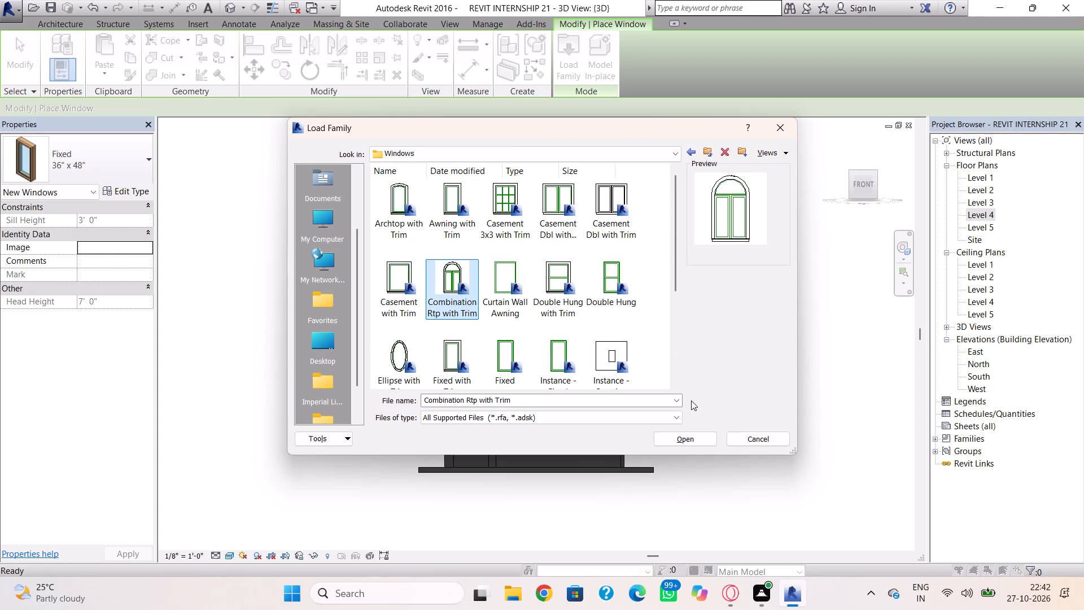
{"action": "left_click", "coordinate": [682, 436]}
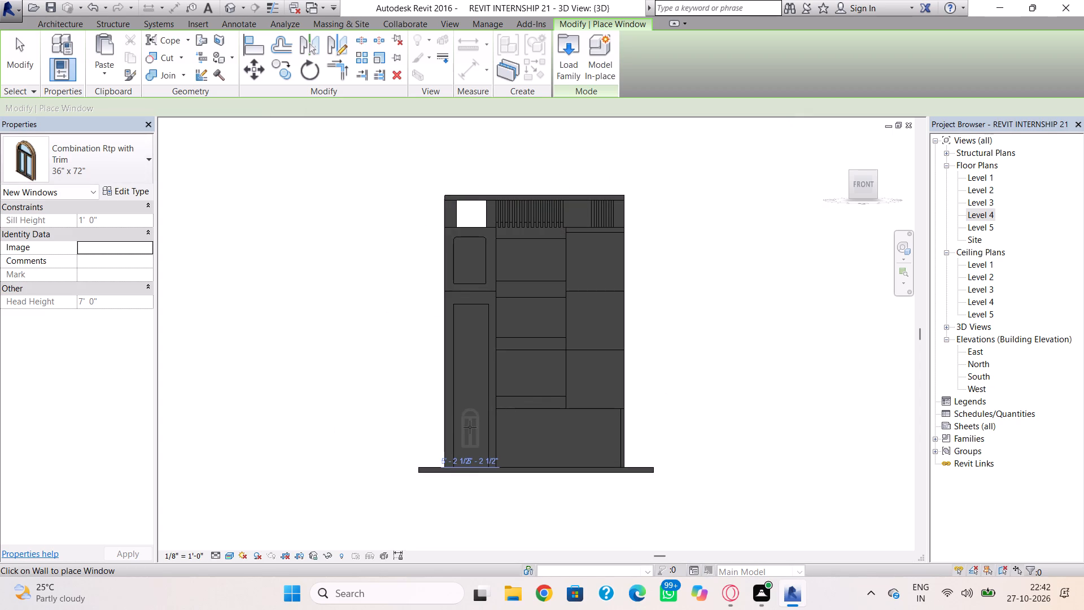
Place two Combination Rtp with Trim 36" x 72" windows, one above the other, centred in the facade's tall recessed frame.
{"action": "scroll", "coordinate": [470, 427], "scroll_direction": "up", "scroll_amount": 5}
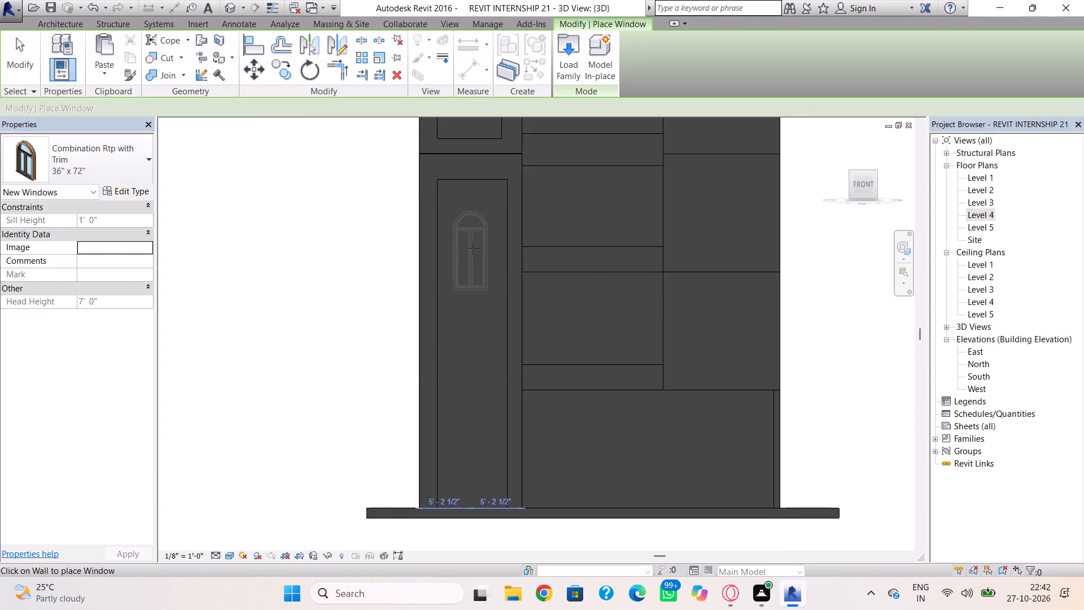
{"action": "left_click", "coordinate": [475, 252]}
{"action": "left_click", "coordinate": [475, 402]}
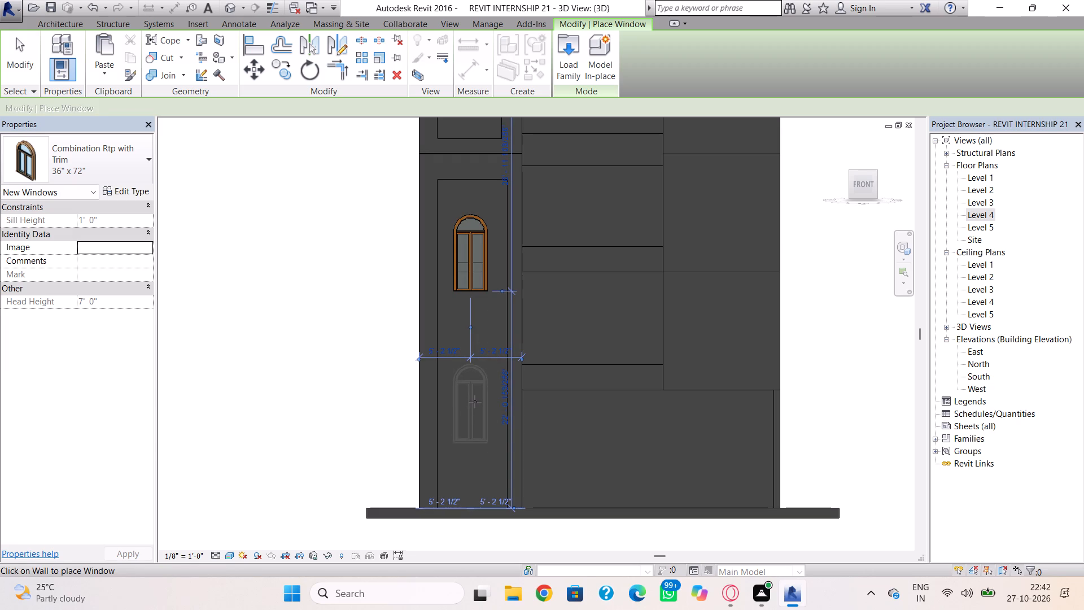
{"action": "key", "text": "Escape"}
{"action": "scroll", "coordinate": [628, 397], "scroll_direction": "down", "scroll_amount": 1}
{"action": "middle_click_drag", "start_coordinate": [628, 397], "coordinate": [496, 422]}
{"action": "key", "text": "Escape"}
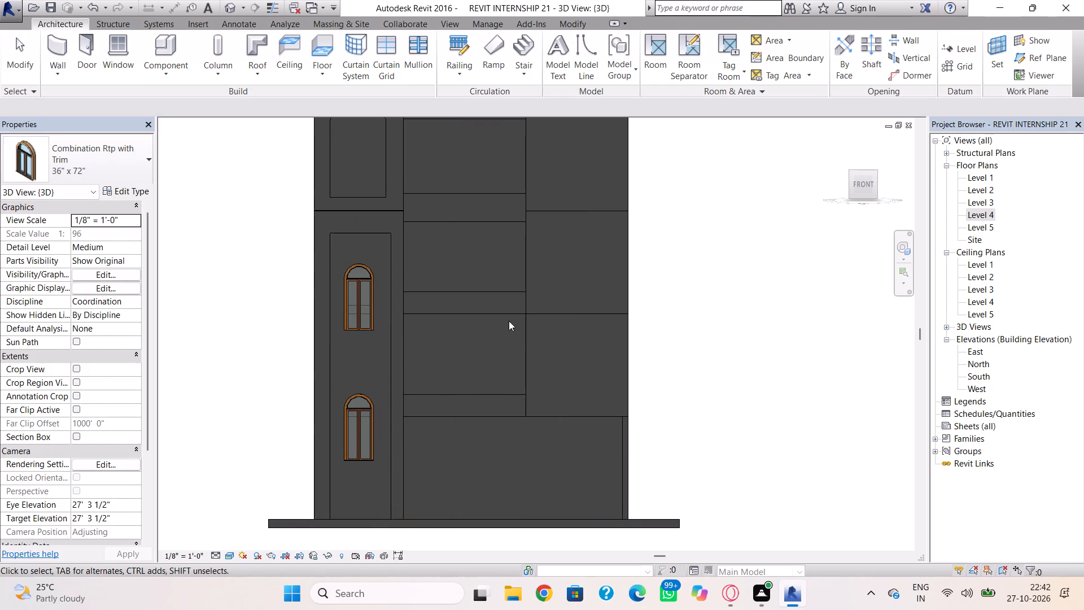
Load the Casement Dbl with Trim.0001 window family from the US Imperial Windows library.
{"action": "left_click", "coordinate": [128, 55]}
{"action": "left_click", "coordinate": [118, 153]}
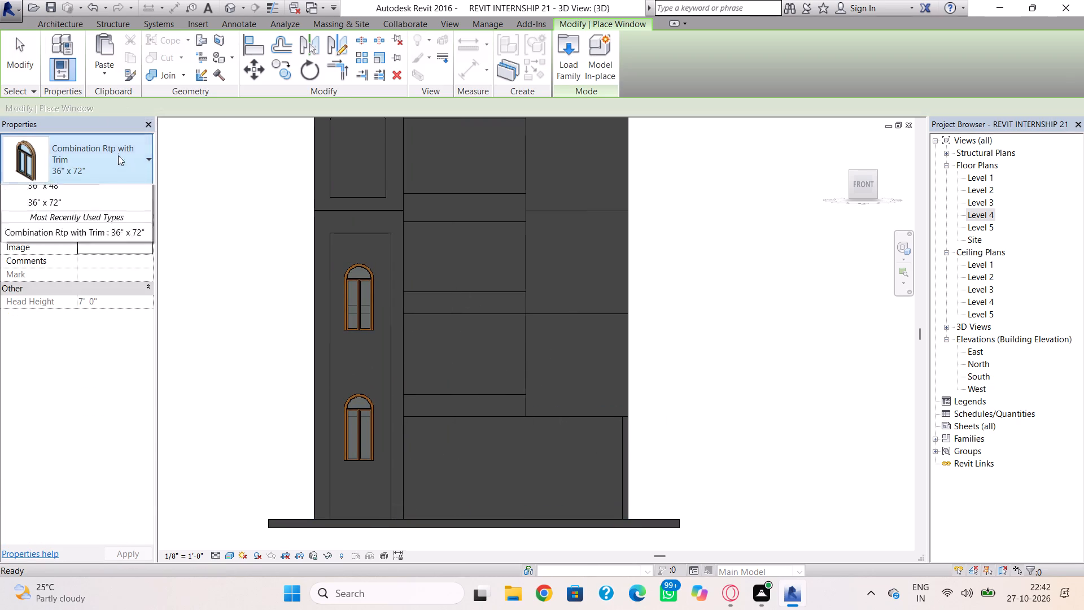
{"action": "left_click", "coordinate": [97, 272]}
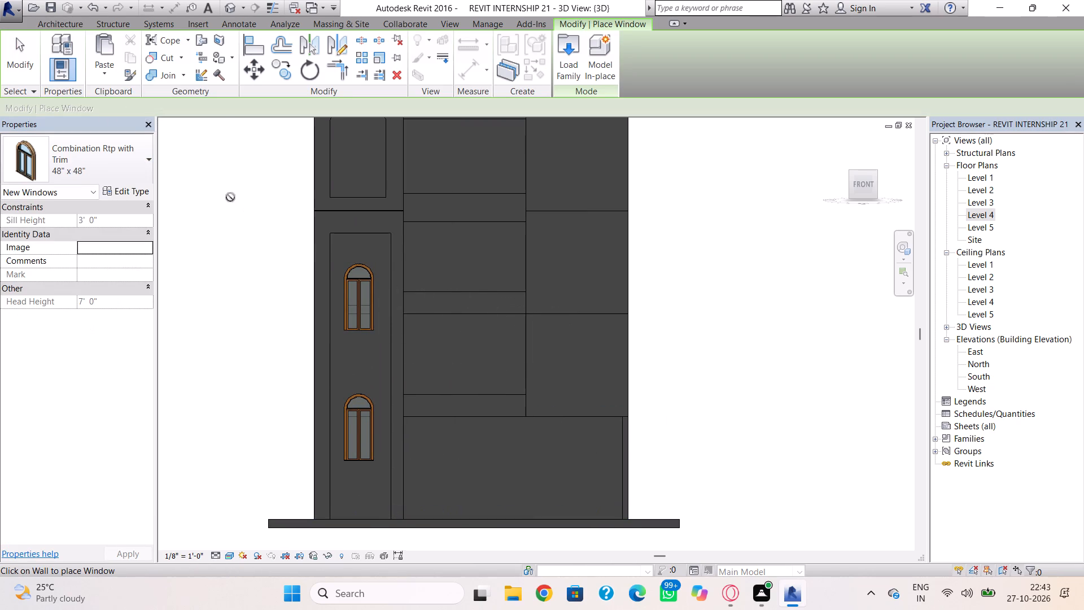
{"action": "left_click", "coordinate": [570, 66]}
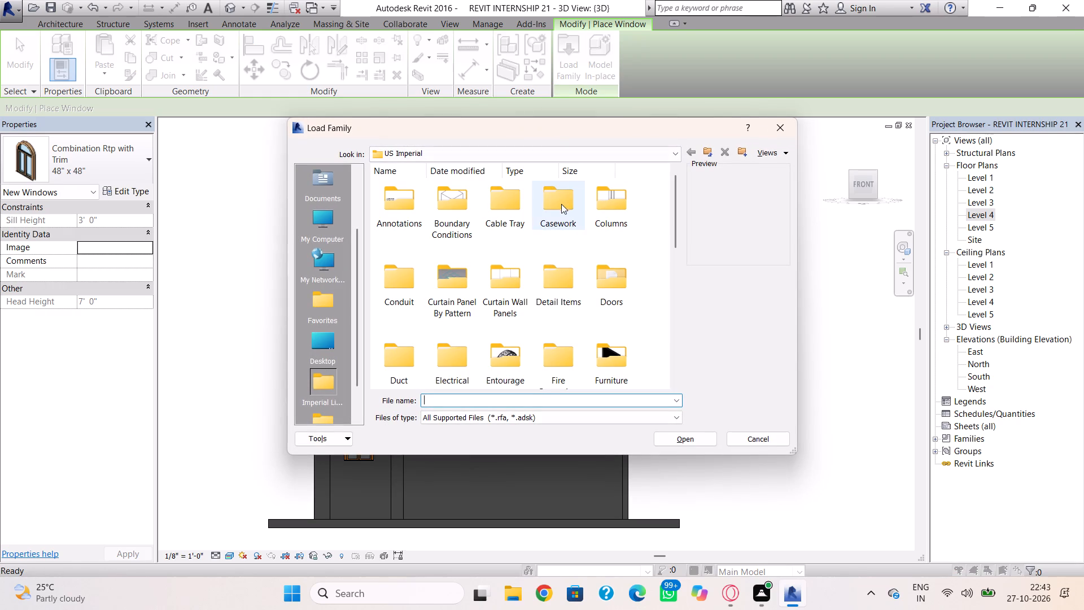
{"action": "left_click", "coordinate": [563, 206]}
{"action": "scroll", "coordinate": [541, 291], "scroll_direction": "down", "scroll_amount": 3}
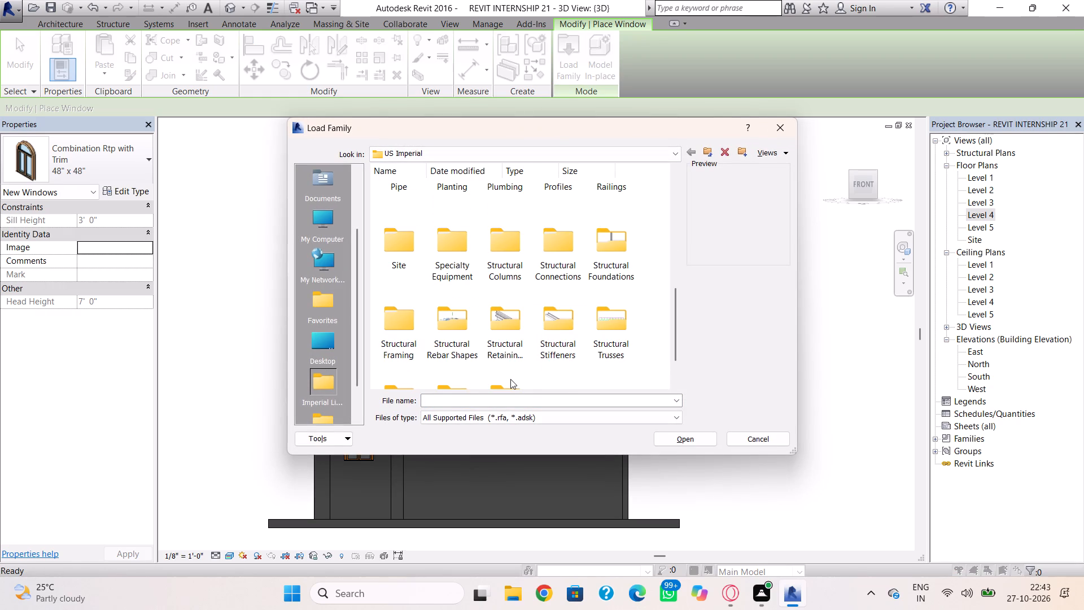
{"action": "double_click", "coordinate": [510, 380]}
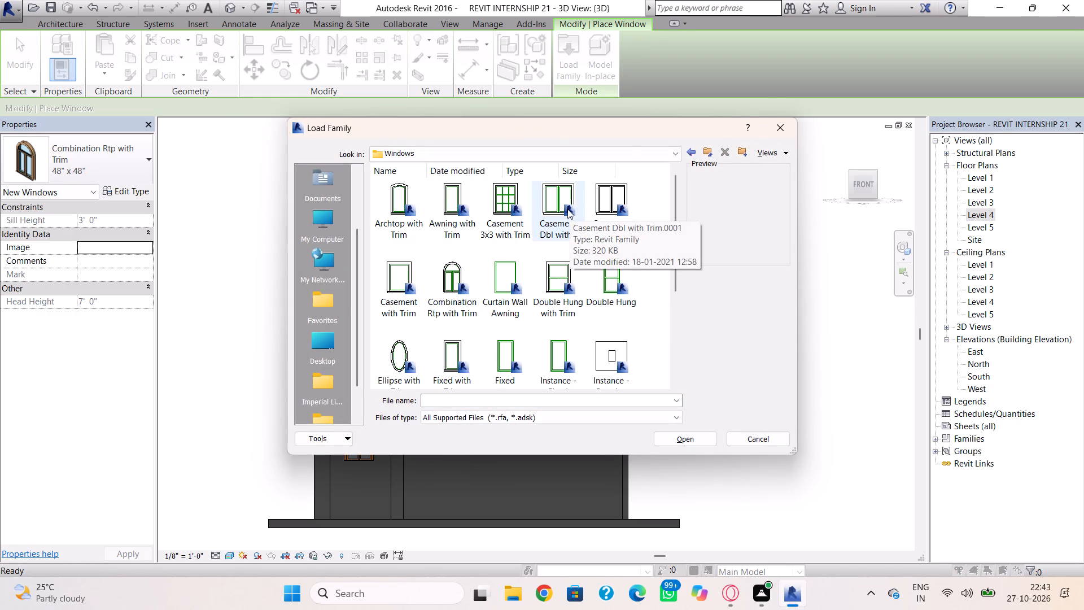
{"action": "left_click", "coordinate": [574, 206]}
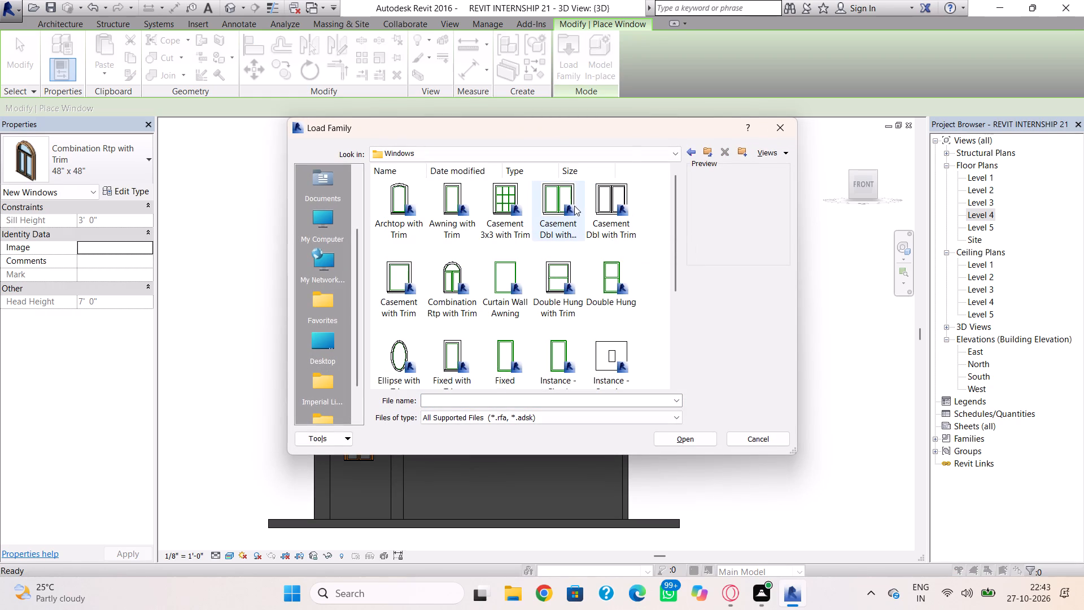
{"action": "left_click", "coordinate": [671, 432]}
Place a Casement Dbl with Trim.0001 48" x 48" window centred on the right-hand bay wall at Levels 4, 3 and 2.
{"action": "middle_click_drag", "start_coordinate": [602, 272], "coordinate": [575, 335]}
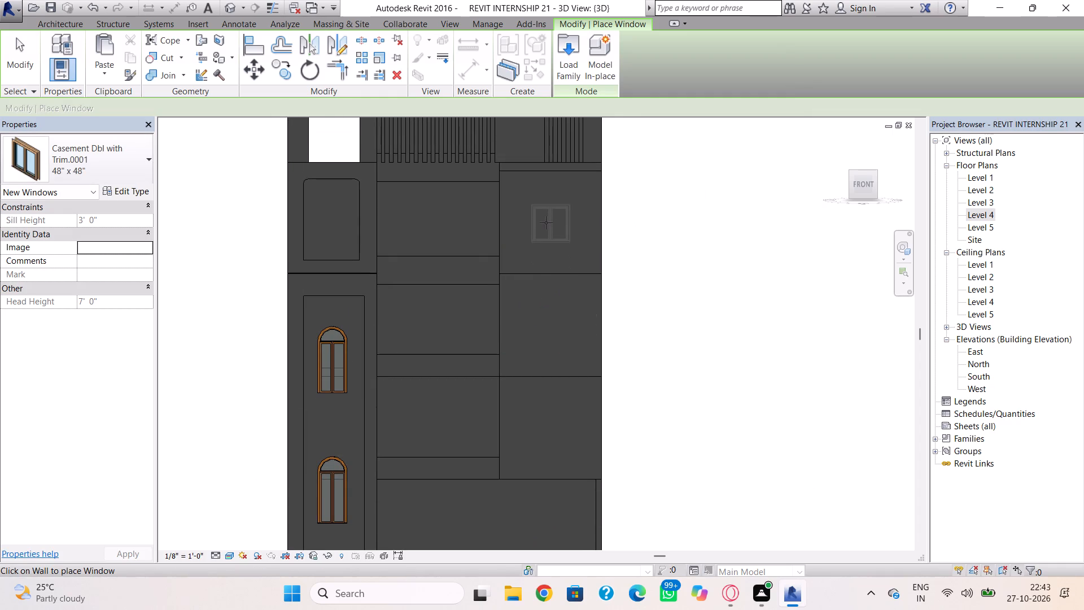
{"action": "left_click", "coordinate": [546, 223]}
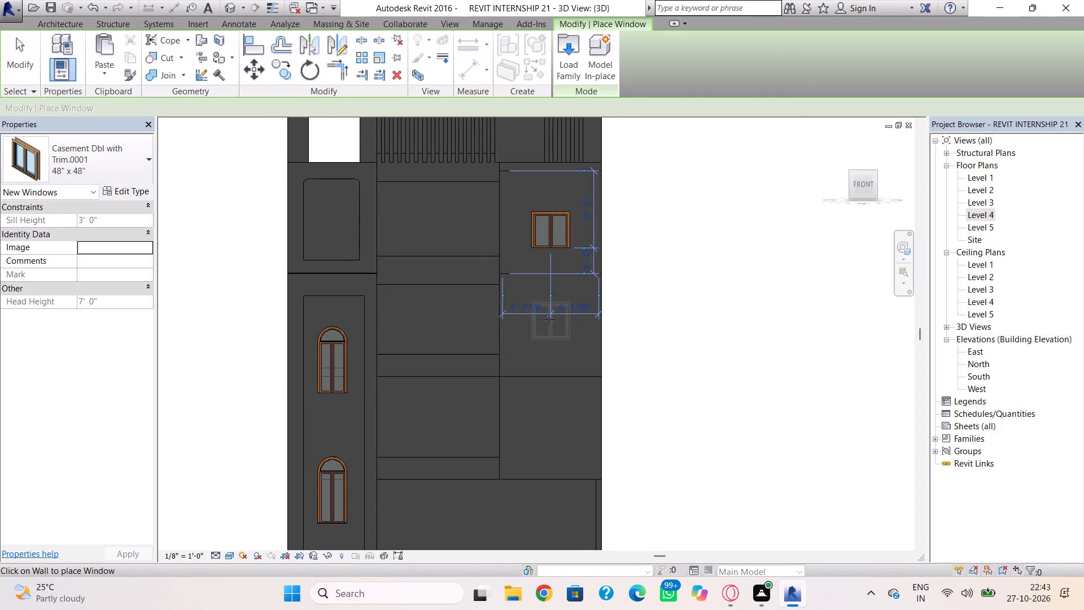
{"action": "left_click", "coordinate": [549, 326]}
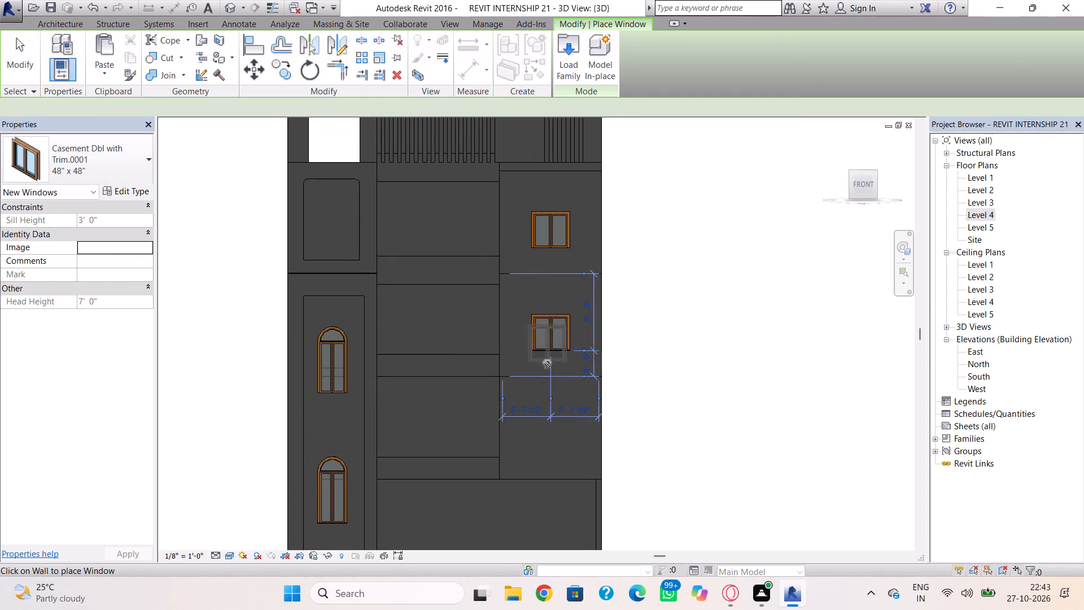
{"action": "left_click", "coordinate": [548, 430]}
{"action": "key", "text": "Escape"}
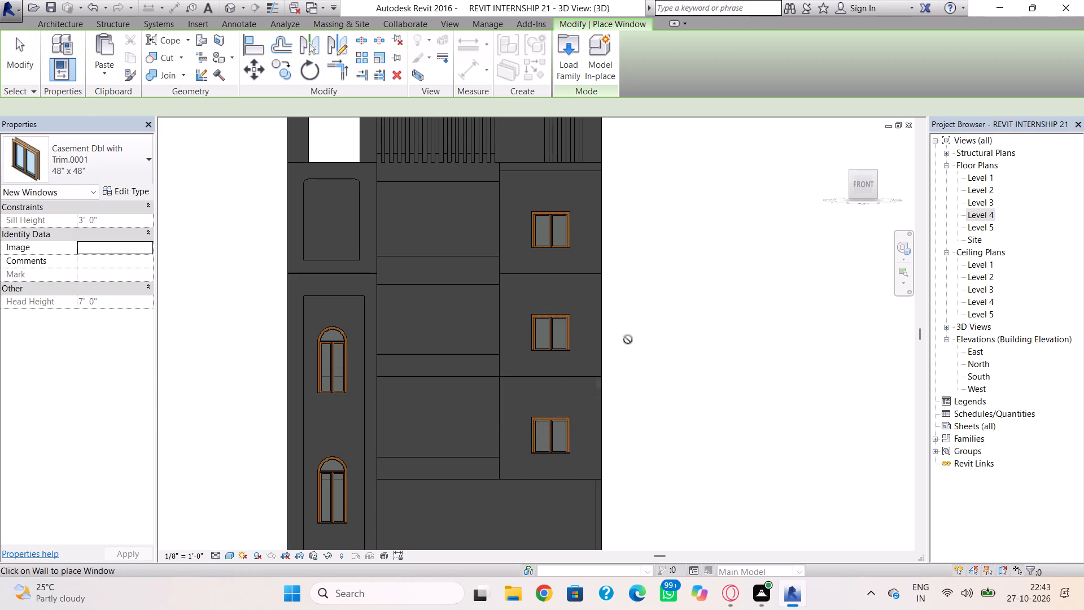
{"action": "scroll", "coordinate": [653, 316], "scroll_direction": "down", "scroll_amount": 3}
{"action": "middle_click_drag", "start_coordinate": [653, 316], "coordinate": [651, 311]}
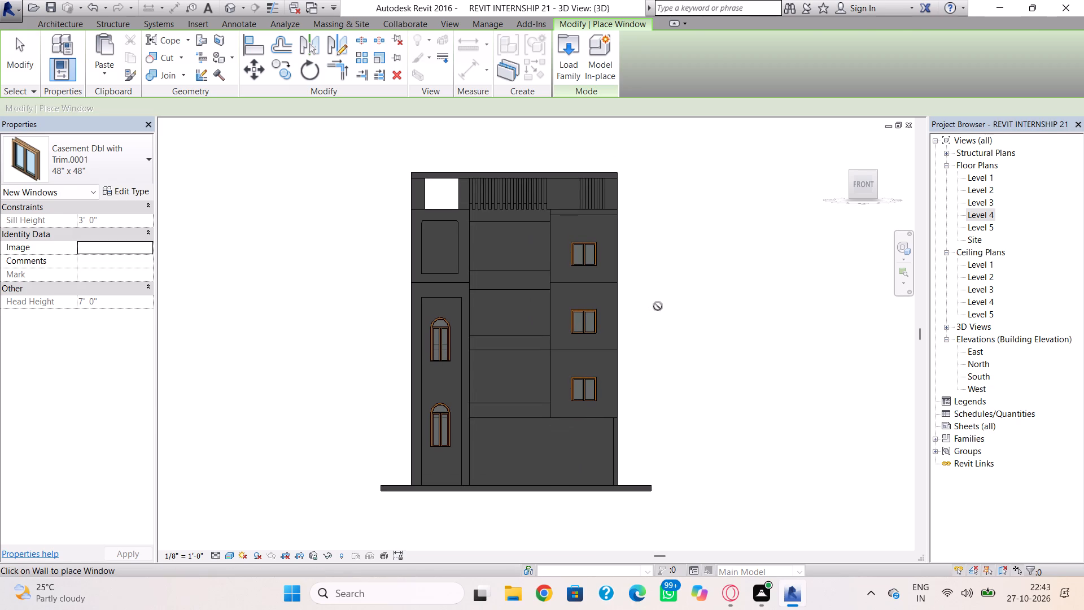
{"action": "key", "text": "Escape"}
Nudge the three casement windows sideways toward the central bay, lining them up vertically near the inner edge of their walls.
{"action": "left_click", "coordinate": [583, 265]}
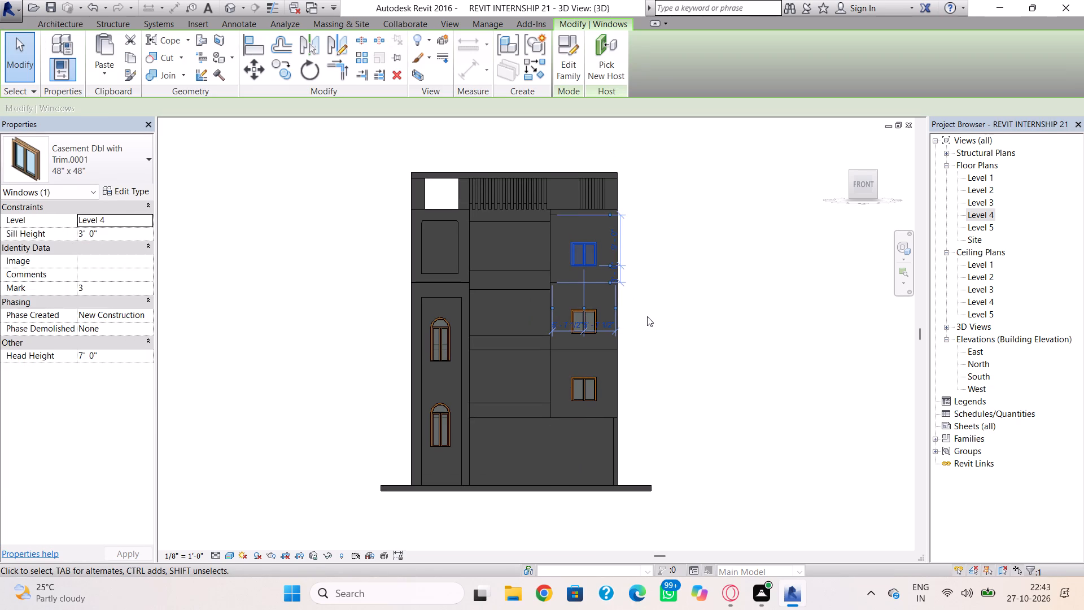
{"action": "key", "text": "Left"}
{"action": "key", "text": "Left"}
{"action": "key", "text": "Left"}
{"action": "key", "text": "Left"}
{"action": "key", "text": "Left"}
{"action": "left_click", "coordinate": [581, 374]}
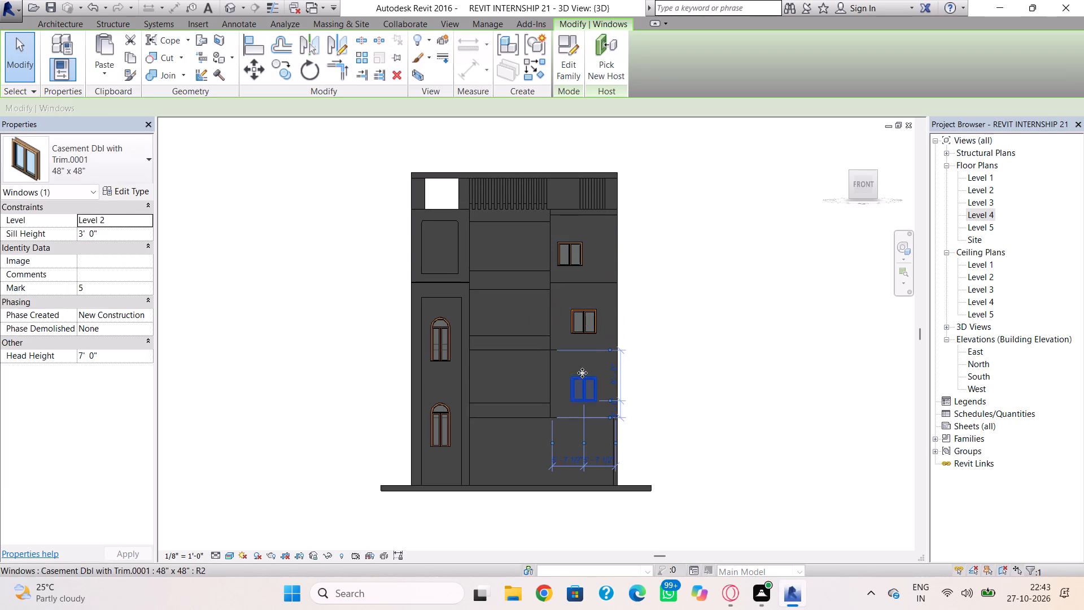
{"action": "left_click", "coordinate": [593, 333]}
{"action": "key", "text": "Left"}
{"action": "key", "text": "Left"}
{"action": "key", "text": "Left"}
{"action": "key", "text": "Left"}
{"action": "key", "text": "Left"}
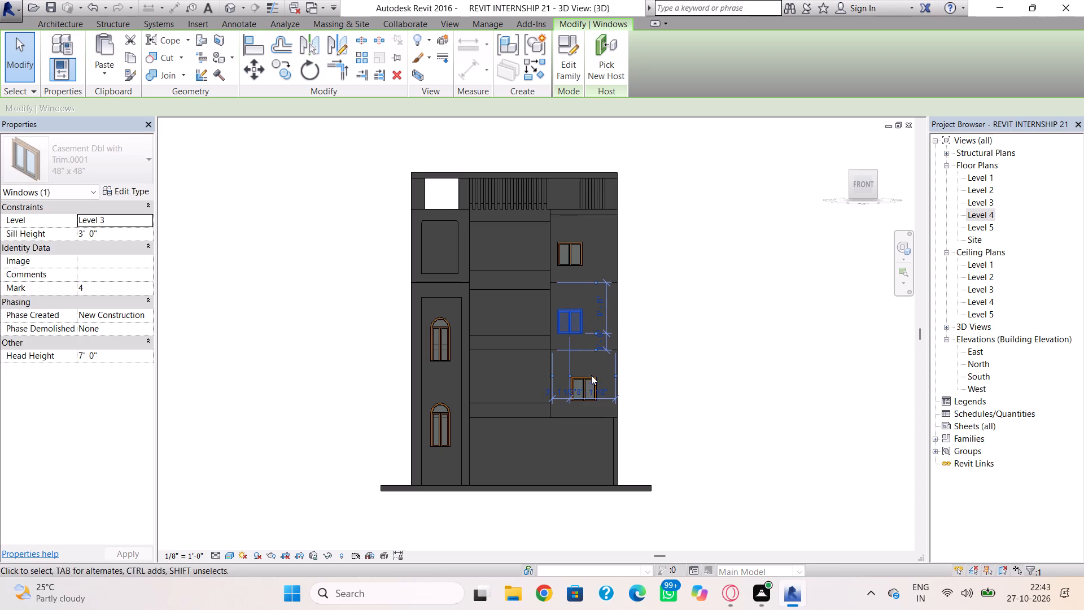
{"action": "key", "text": "Left"}
{"action": "left_click", "coordinate": [588, 376]}
{"action": "key", "text": "Left"}
{"action": "key", "text": "Left"}
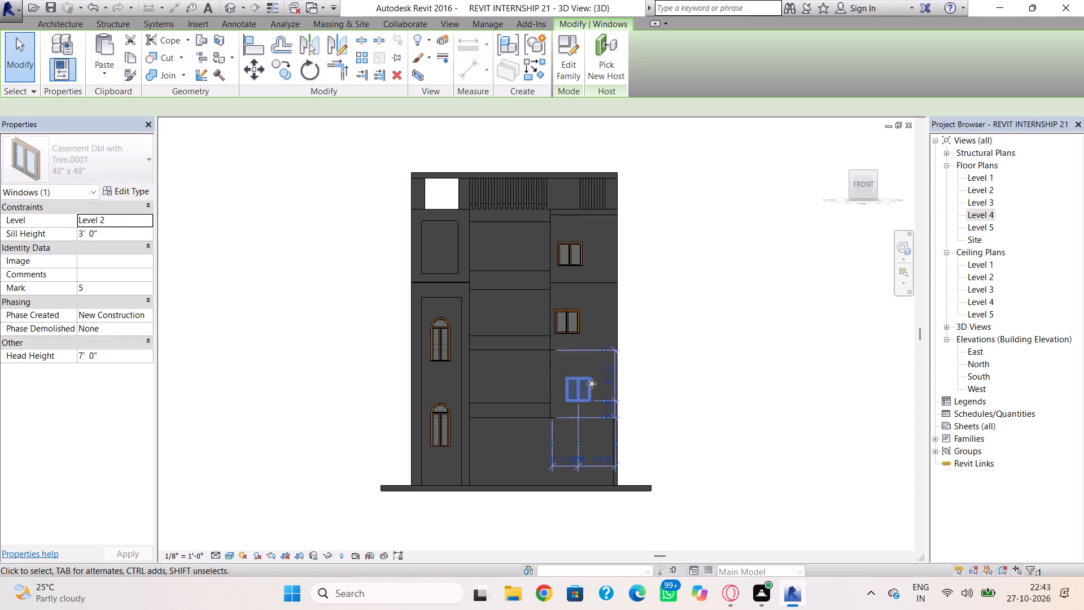
{"action": "key", "text": "Left"}
{"action": "key", "text": "Left"}
{"action": "key", "text": "Left"}
{"action": "key", "text": "Left"}
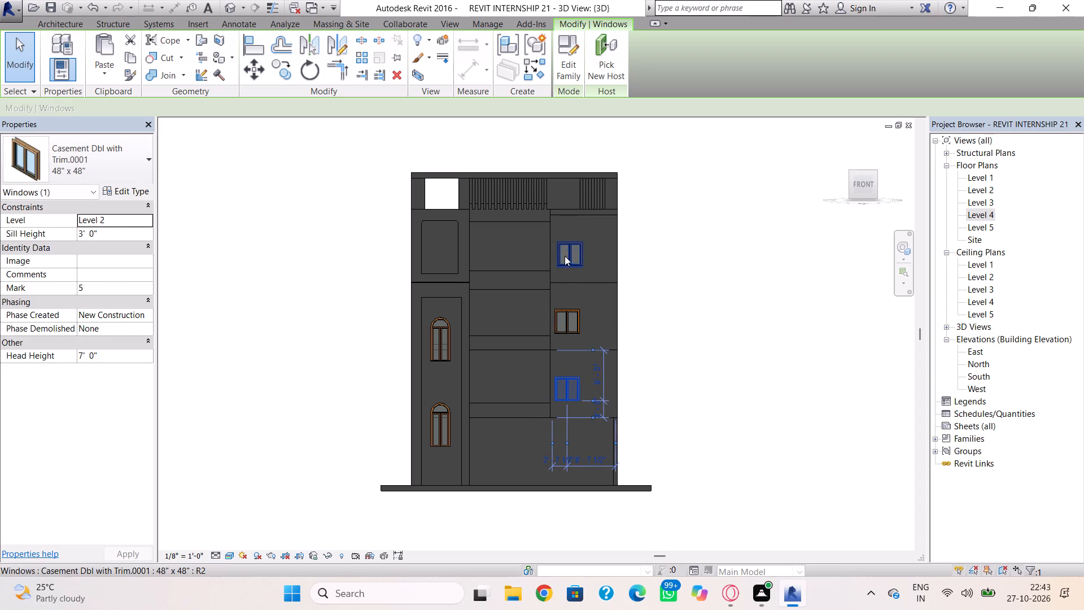
{"action": "left_click", "coordinate": [565, 257]}
{"action": "key", "text": "Left"}
{"action": "left_click", "coordinate": [693, 280]}
Add aligned vertical wall reveals to the three right-hand bay walls at Levels 4, 3 and 2, on the outer side of the casement windows.
{"action": "scroll", "coordinate": [613, 328], "scroll_direction": "up", "scroll_amount": 3}
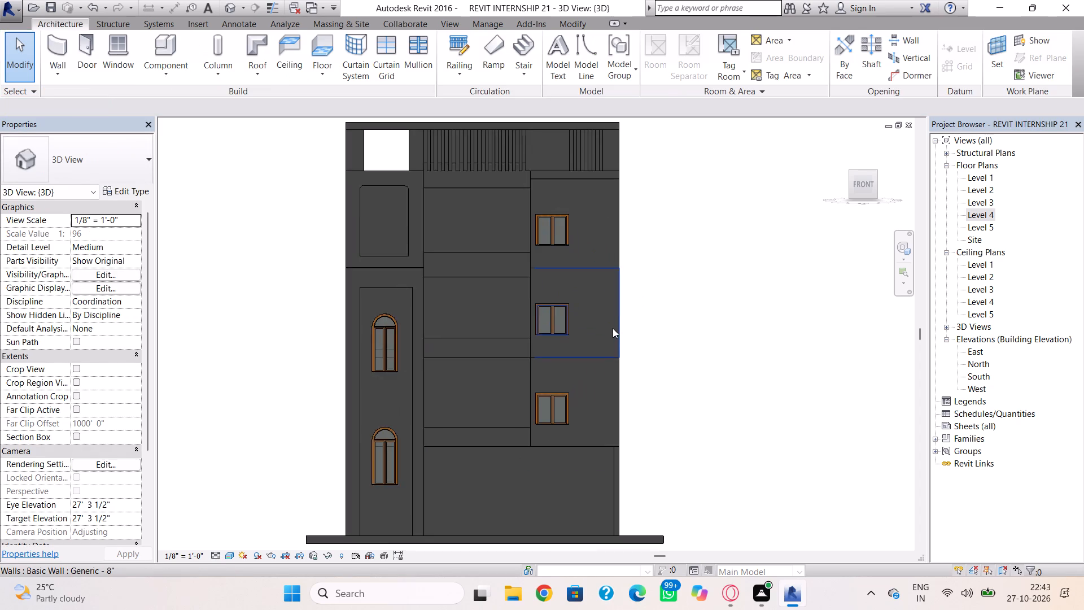
{"action": "left_click", "coordinate": [56, 59]}
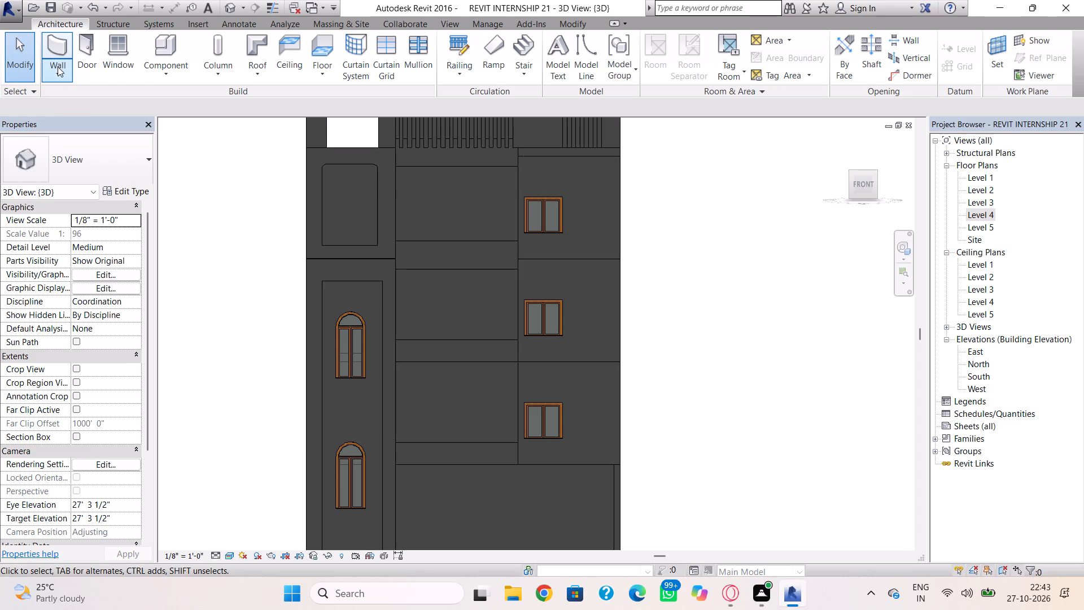
{"action": "left_click", "coordinate": [58, 67]}
{"action": "left_click", "coordinate": [107, 219]}
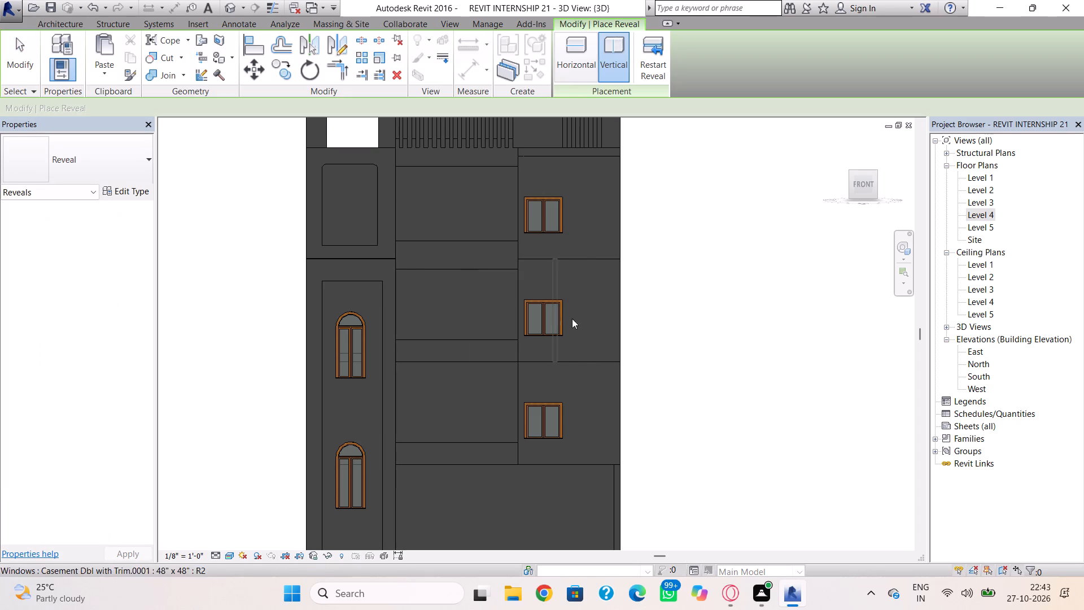
{"action": "left_click", "coordinate": [580, 224]}
{"action": "left_click", "coordinate": [580, 230]}
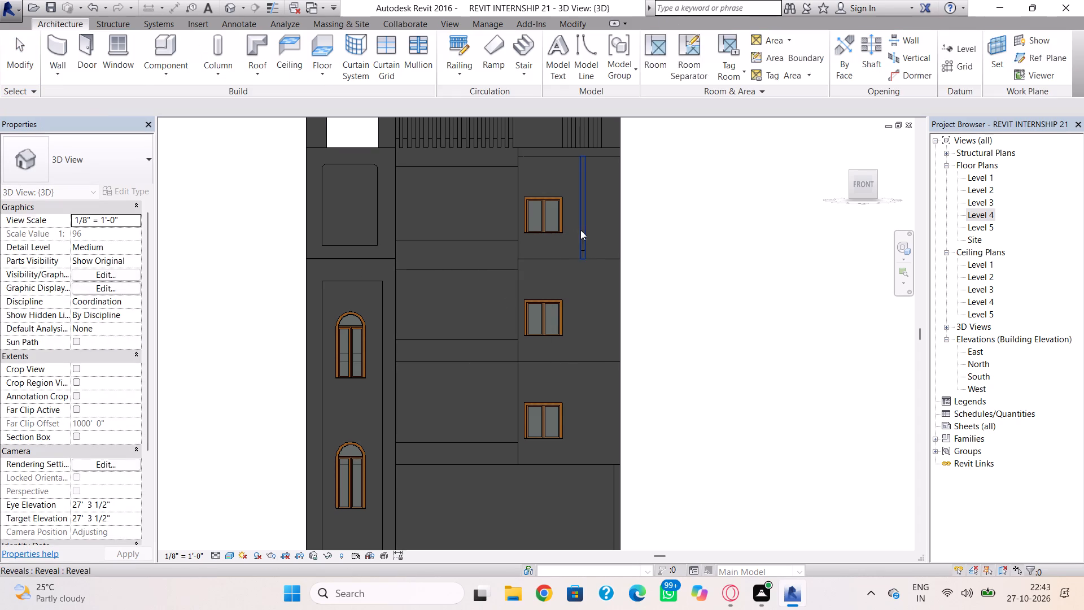
{"action": "left_click", "coordinate": [63, 63]}
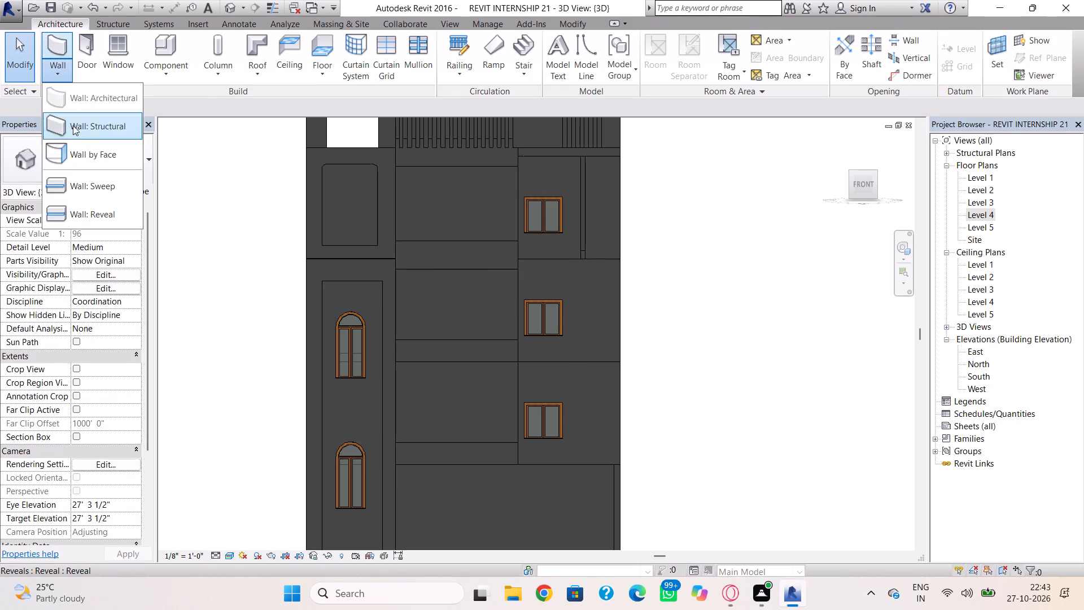
{"action": "left_click", "coordinate": [97, 210]}
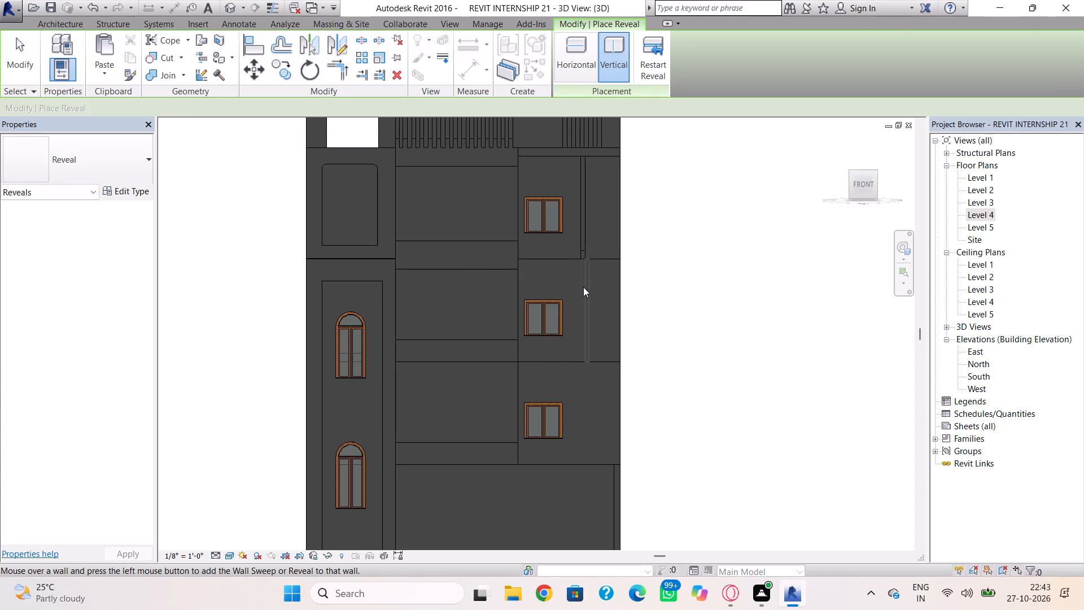
{"action": "double_click", "coordinate": [581, 289]}
{"action": "left_click", "coordinate": [57, 76]}
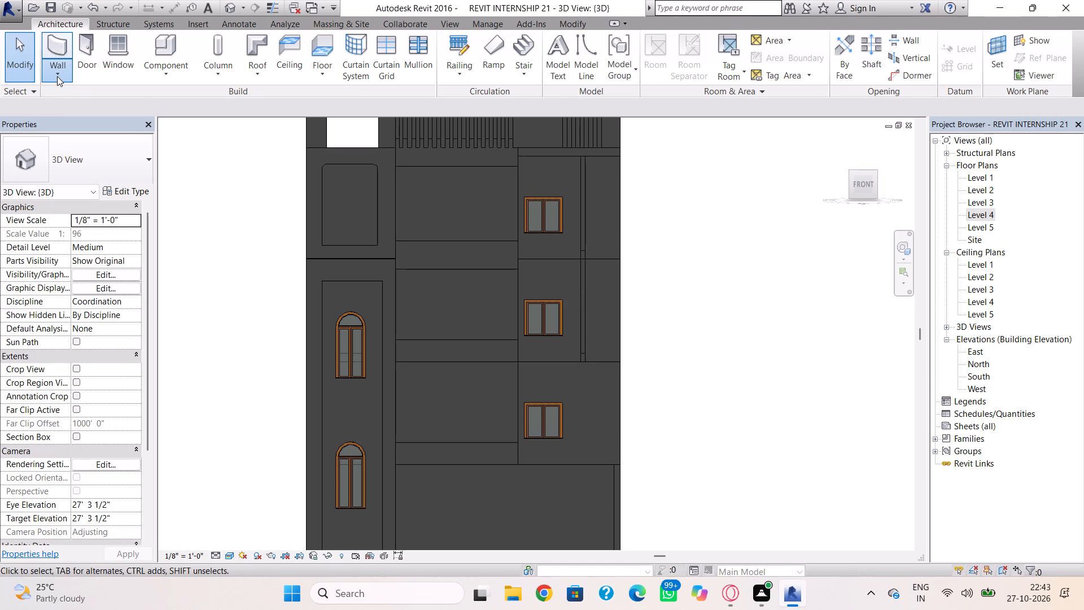
{"action": "left_click", "coordinate": [137, 217]}
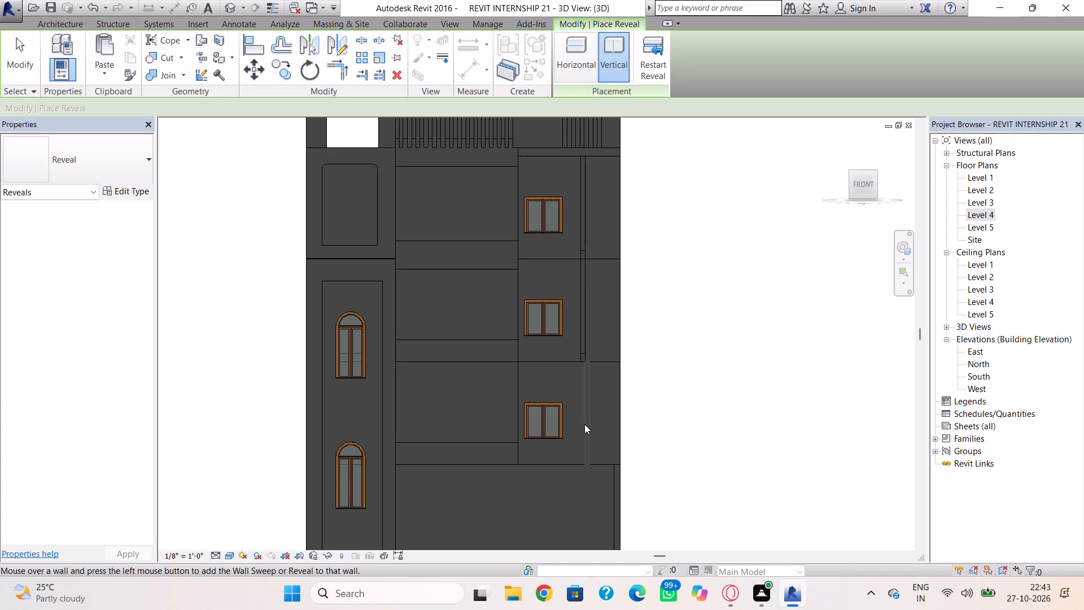
{"action": "double_click", "coordinate": [580, 424]}
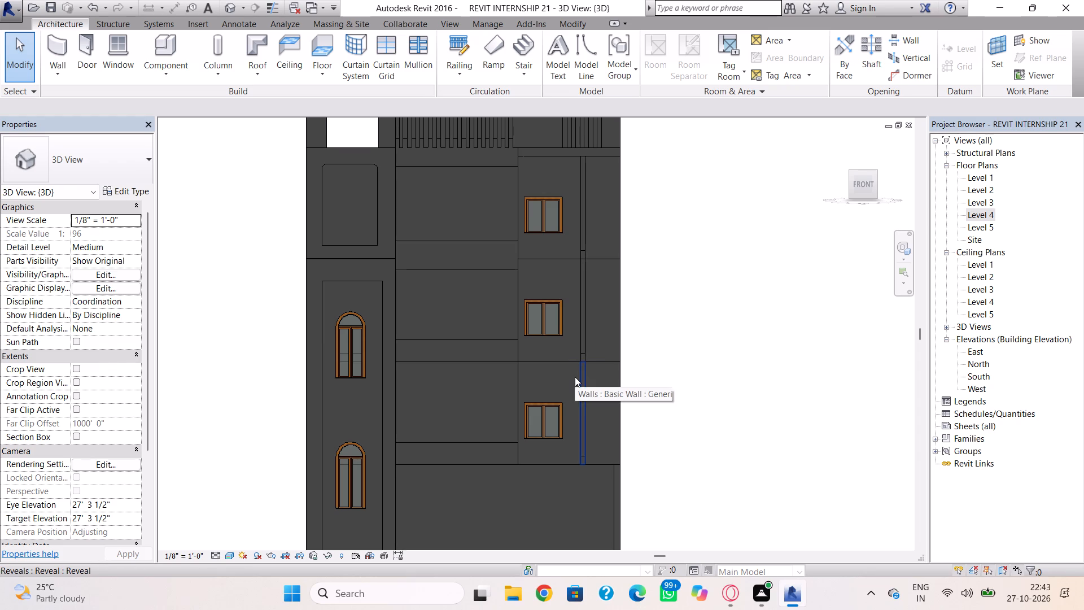
{"action": "key", "text": "Escape"}
Place a Fixed 24" x 24" window in the recessed central wall at Levels 4, 3 and 2, vertically aligned toward the casement windows.
{"action": "scroll", "coordinate": [511, 377], "scroll_direction": "down", "scroll_amount": 2}
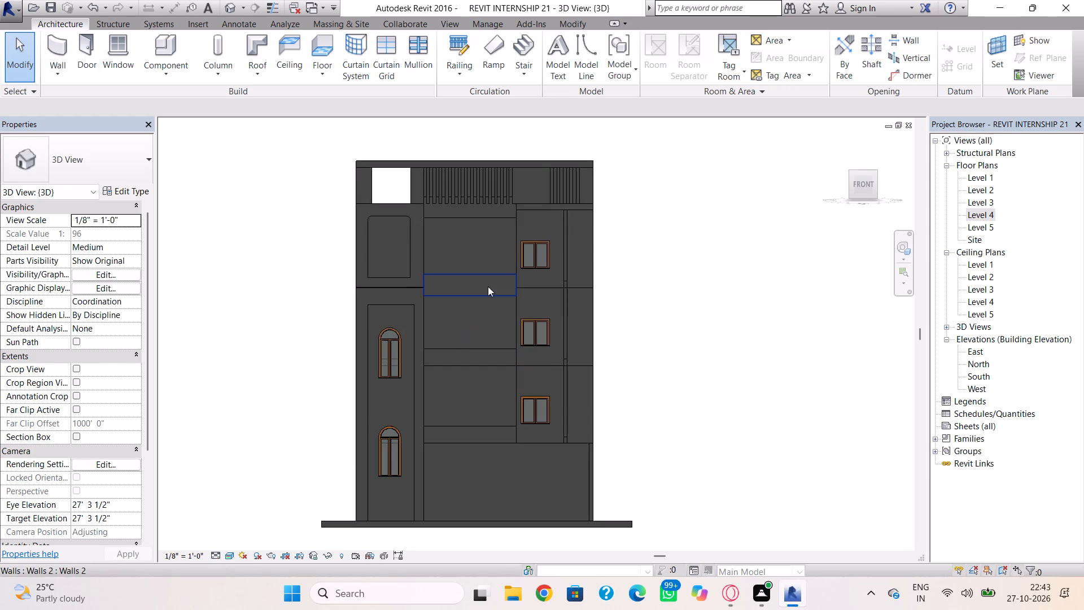
{"action": "left_click", "coordinate": [120, 52]}
{"action": "left_click", "coordinate": [104, 151]}
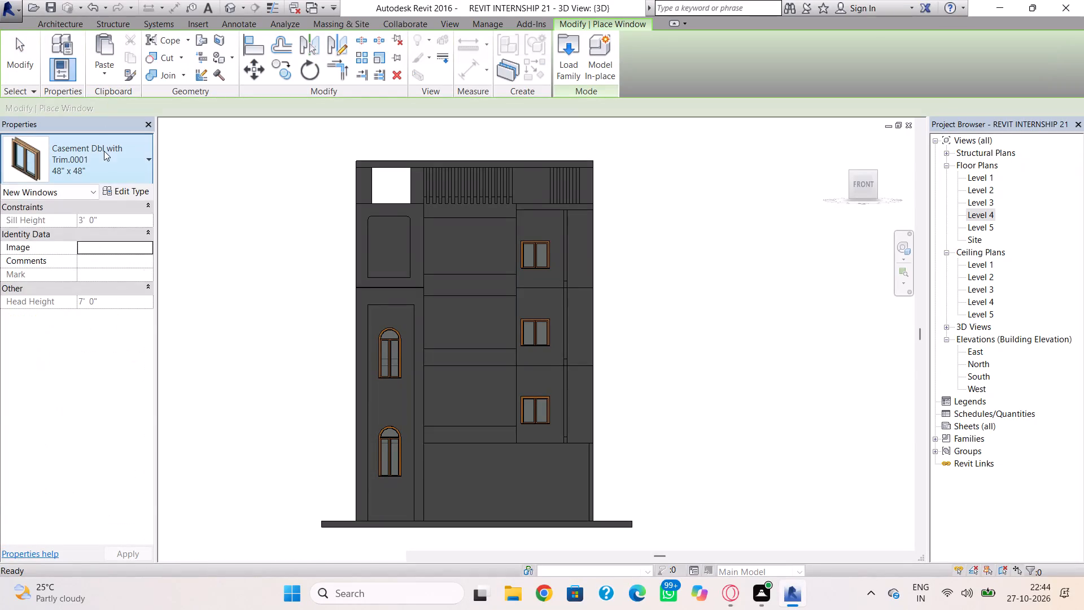
{"action": "scroll", "coordinate": [81, 333], "scroll_direction": "down", "scroll_amount": 4}
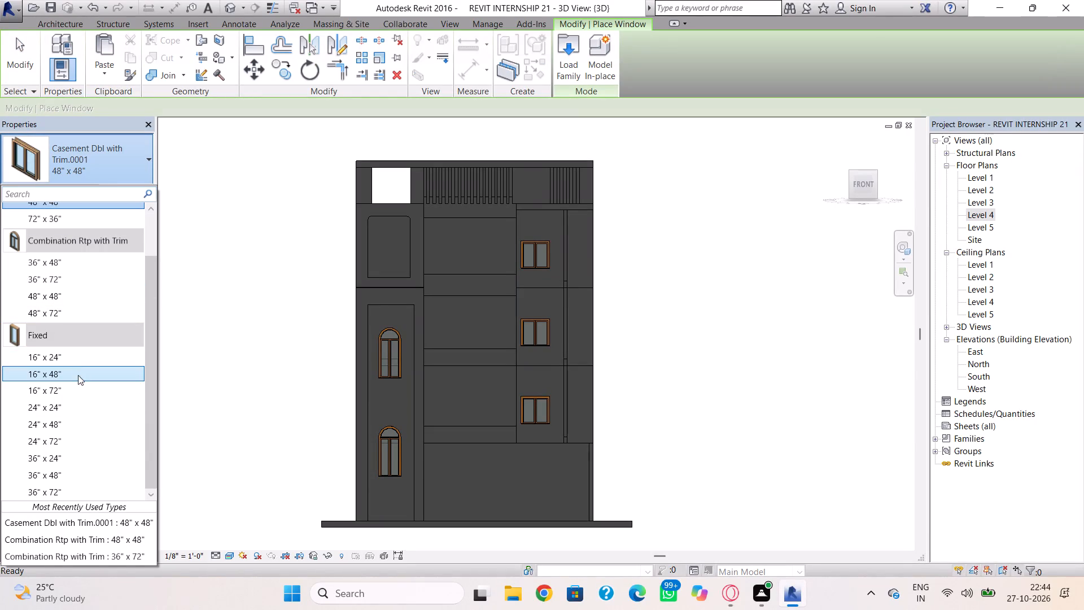
{"action": "left_click", "coordinate": [85, 378]}
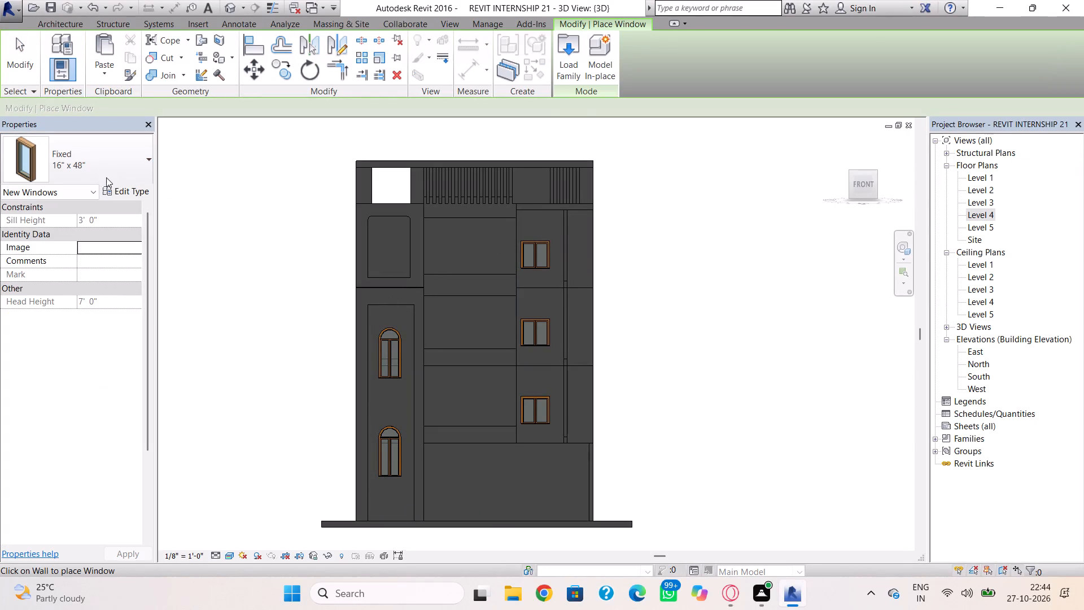
{"action": "left_click", "coordinate": [107, 168]}
{"action": "scroll", "coordinate": [85, 407], "scroll_direction": "down", "scroll_amount": 2}
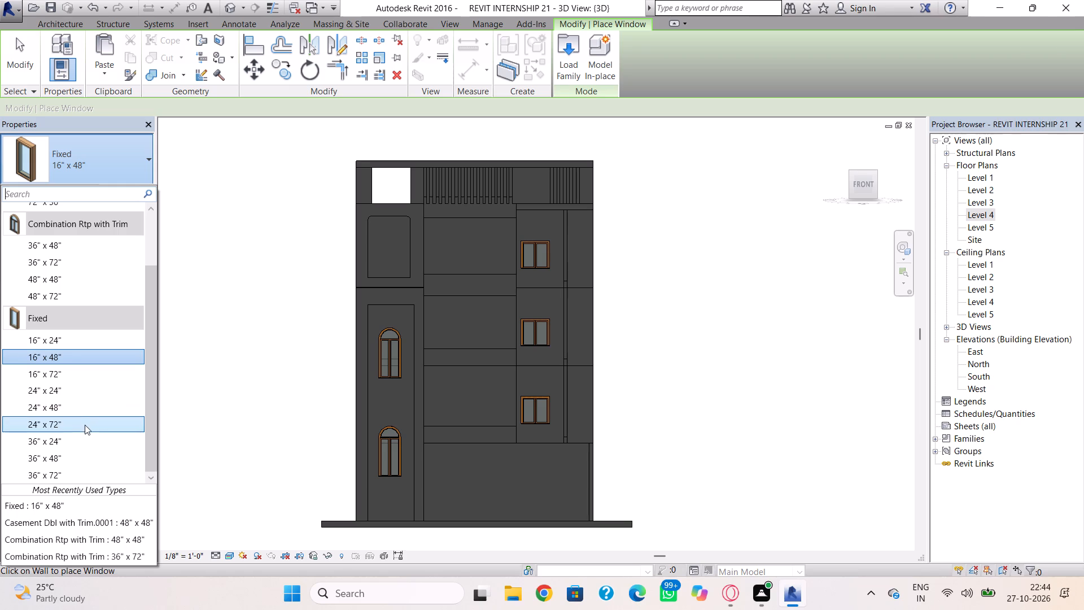
{"action": "left_click", "coordinate": [81, 435]}
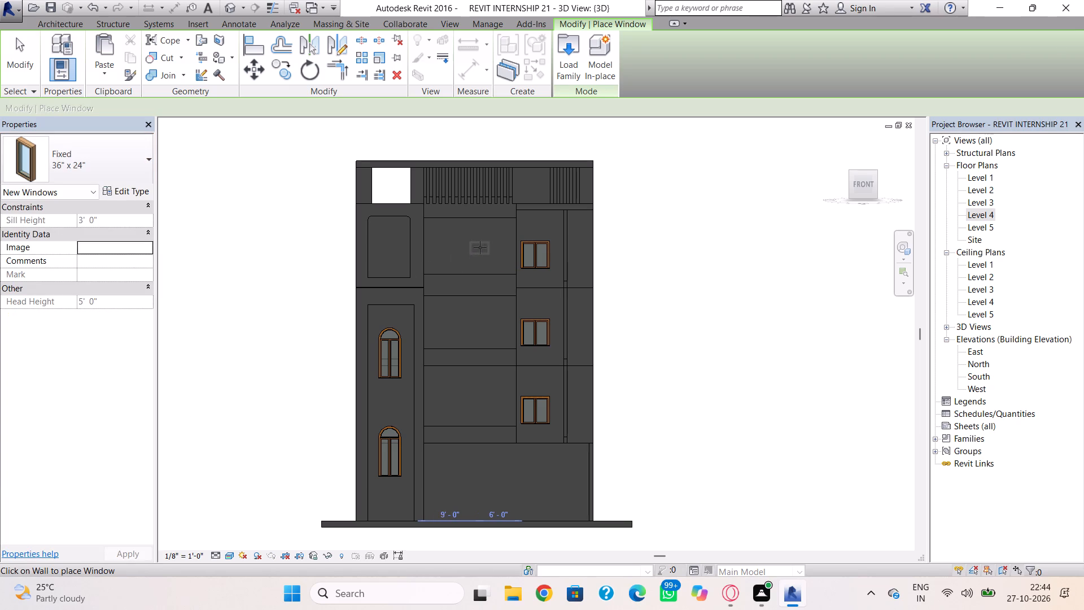
{"action": "left_click", "coordinate": [124, 159]}
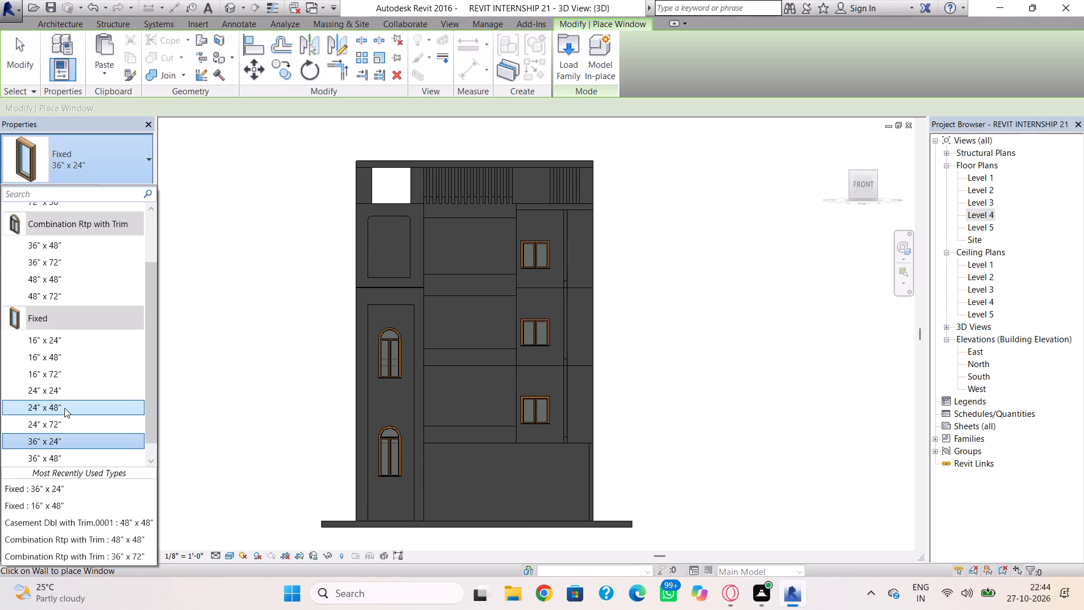
{"action": "left_click", "coordinate": [72, 394]}
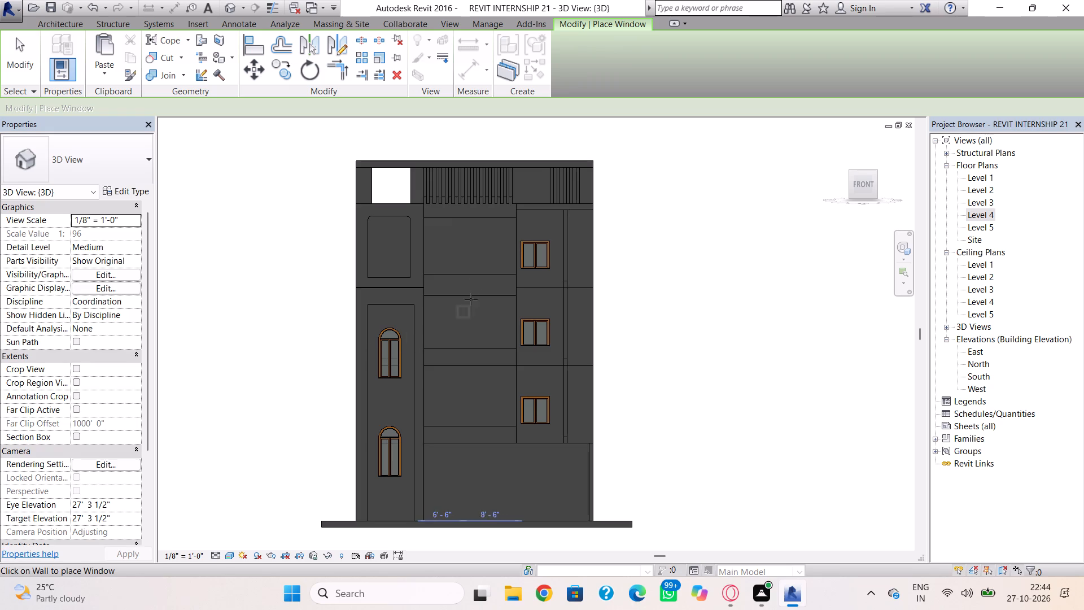
{"action": "scroll", "coordinate": [482, 255], "scroll_direction": "up", "scroll_amount": 7}
{"action": "left_click", "coordinate": [490, 232]}
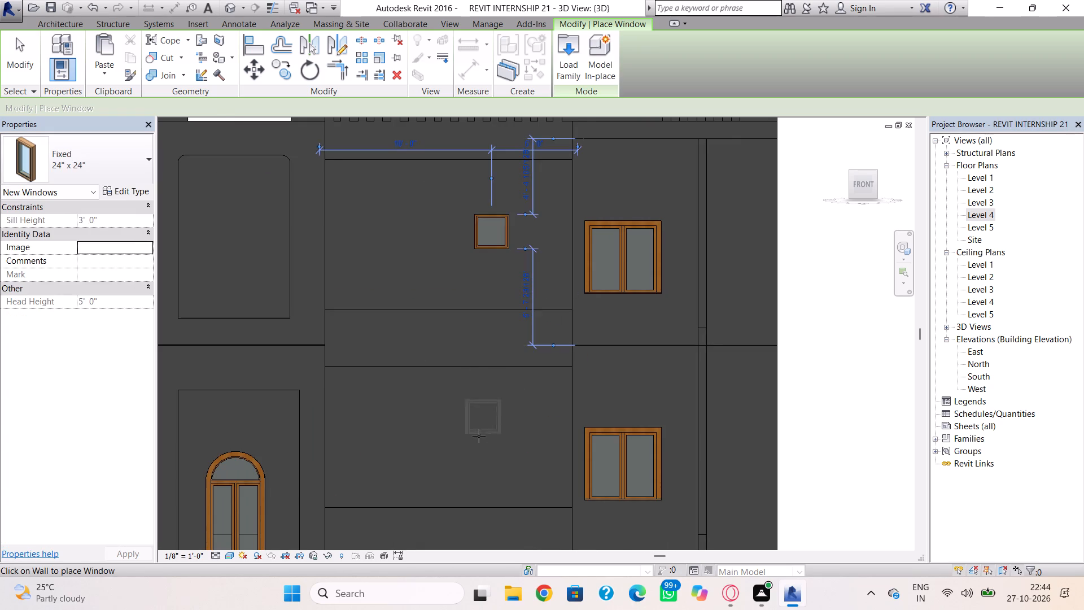
{"action": "scroll", "coordinate": [478, 446], "scroll_direction": "down", "scroll_amount": 3}
{"action": "middle_click_drag", "start_coordinate": [486, 436], "coordinate": [488, 409]}
{"action": "left_click", "coordinate": [488, 407]}
{"action": "scroll", "coordinate": [508, 470], "scroll_direction": "down", "scroll_amount": 2}
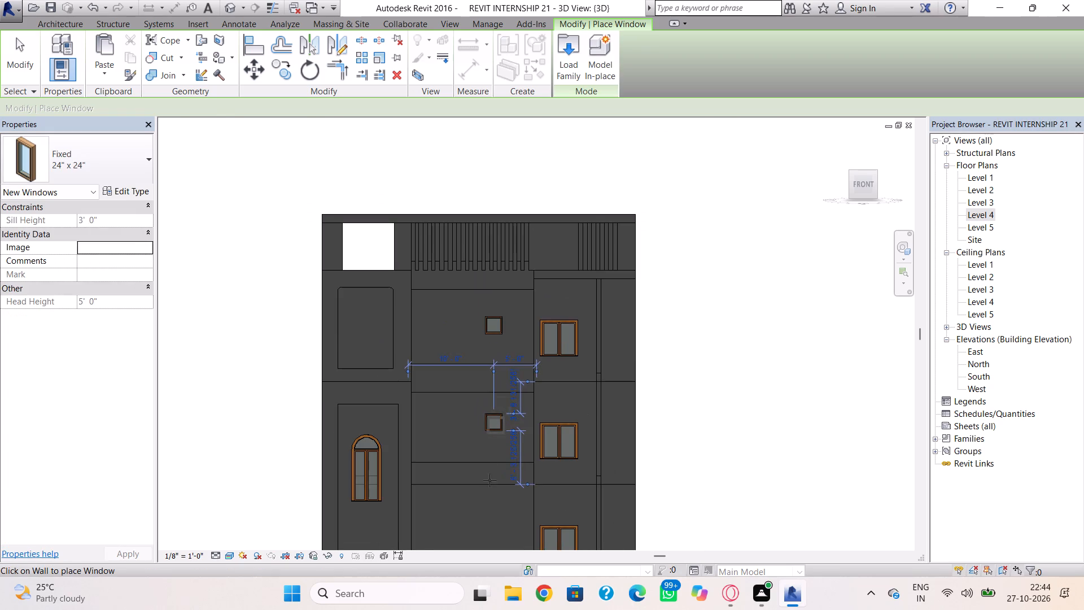
{"action": "scroll", "coordinate": [492, 504], "scroll_direction": "down", "scroll_amount": 1}
{"action": "middle_click_drag", "start_coordinate": [492, 504], "coordinate": [495, 407]}
{"action": "left_click", "coordinate": [496, 415]}
{"action": "key", "text": "Escape"}
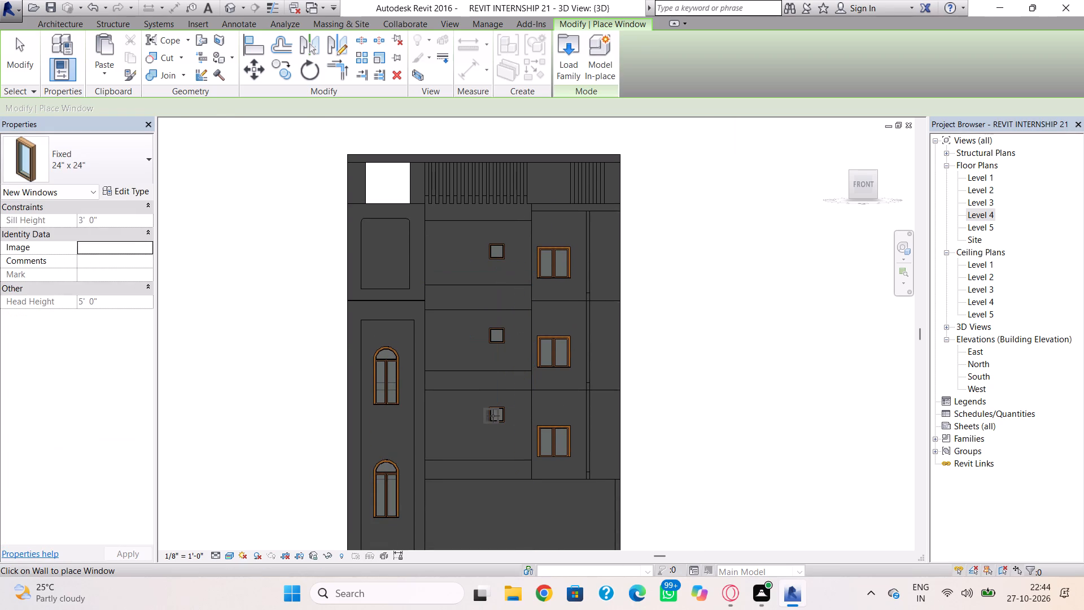
{"action": "scroll", "coordinate": [518, 414], "scroll_direction": "down", "scroll_amount": 4}
{"action": "middle_click_drag", "start_coordinate": [531, 400], "coordinate": [527, 378]}
{"action": "key", "text": "Escape"}
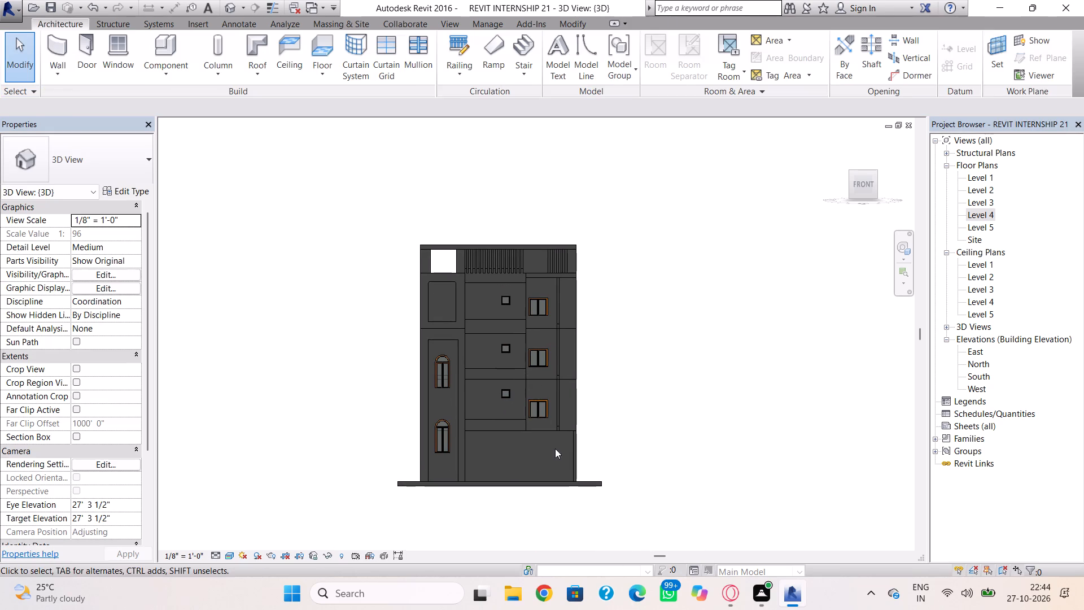
Delete the ground-floor side wall on the casement-window side and the ground-floor rear wall.
{"action": "left_click", "coordinate": [570, 447]}
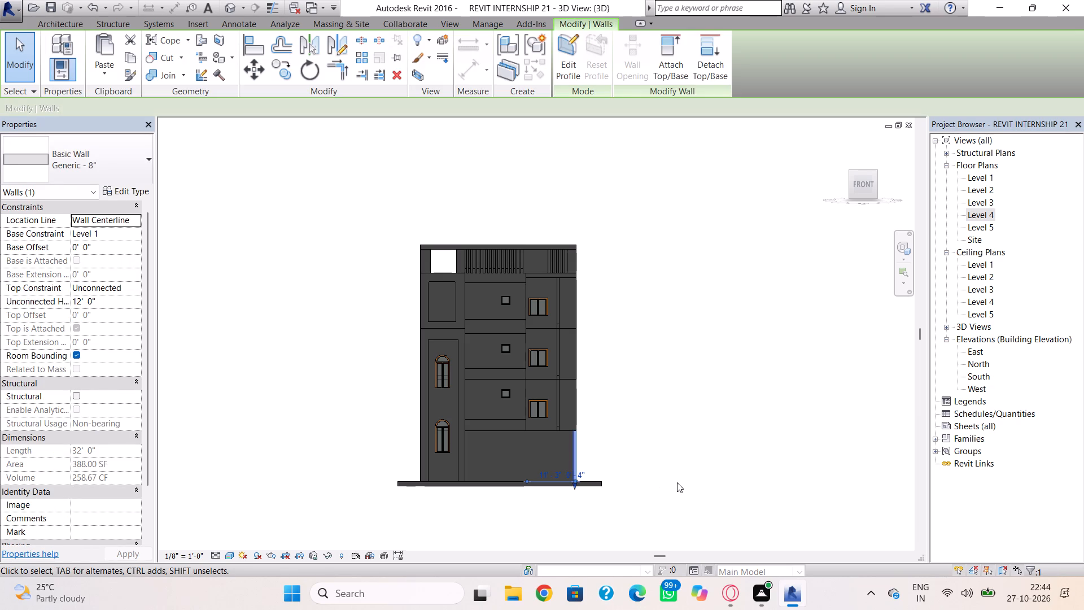
{"action": "key", "text": "Delete"}
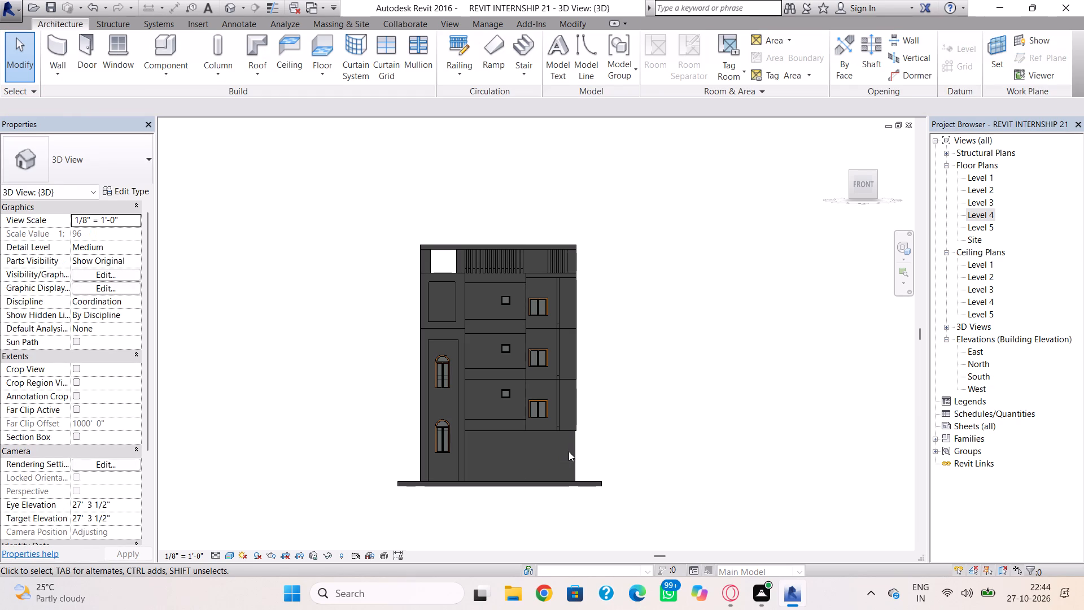
{"action": "left_click", "coordinate": [570, 451]}
{"action": "key", "text": "Delete"}
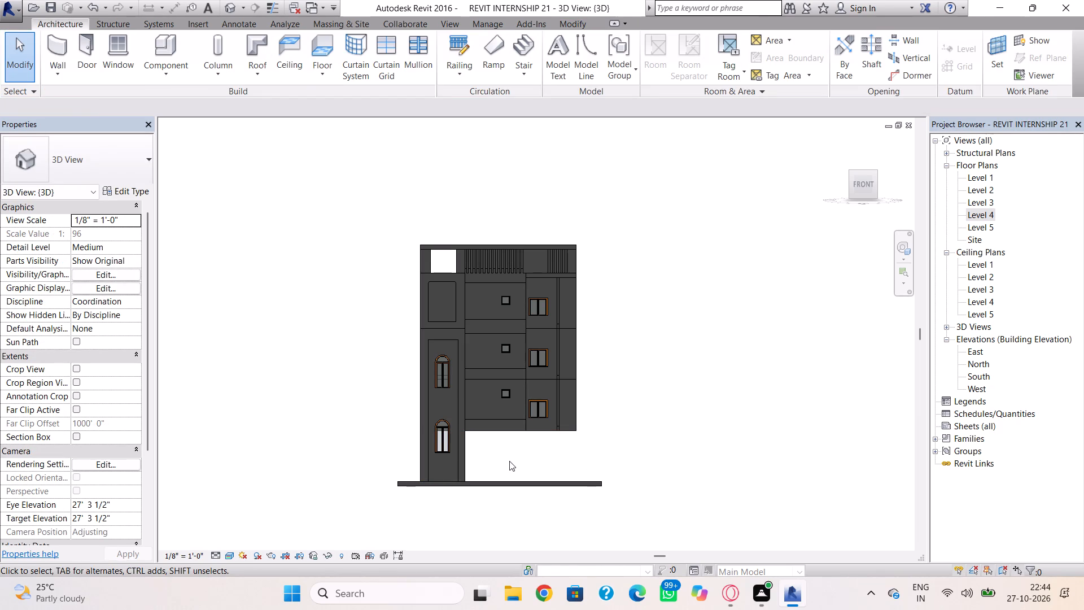
Examine the opened-up ground floor in the 3D view and in the Level 1 floor plan.
{"action": "right_click_drag", "start_coordinate": [570, 451], "coordinate": [389, 483], "text": "shift"}
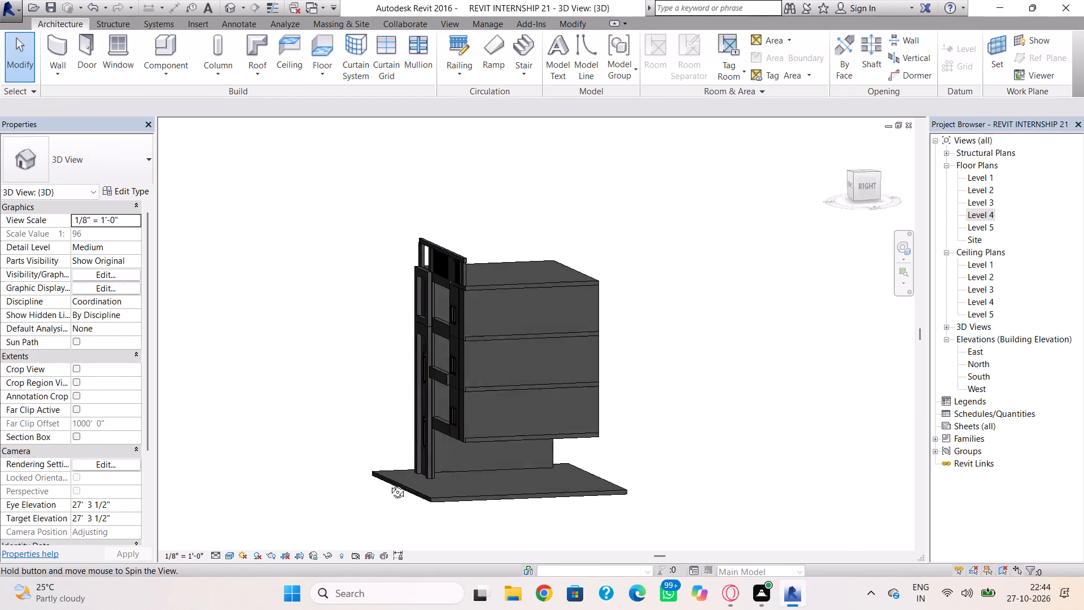
{"action": "right_click_drag", "start_coordinate": [389, 483], "coordinate": [508, 475], "text": "shift"}
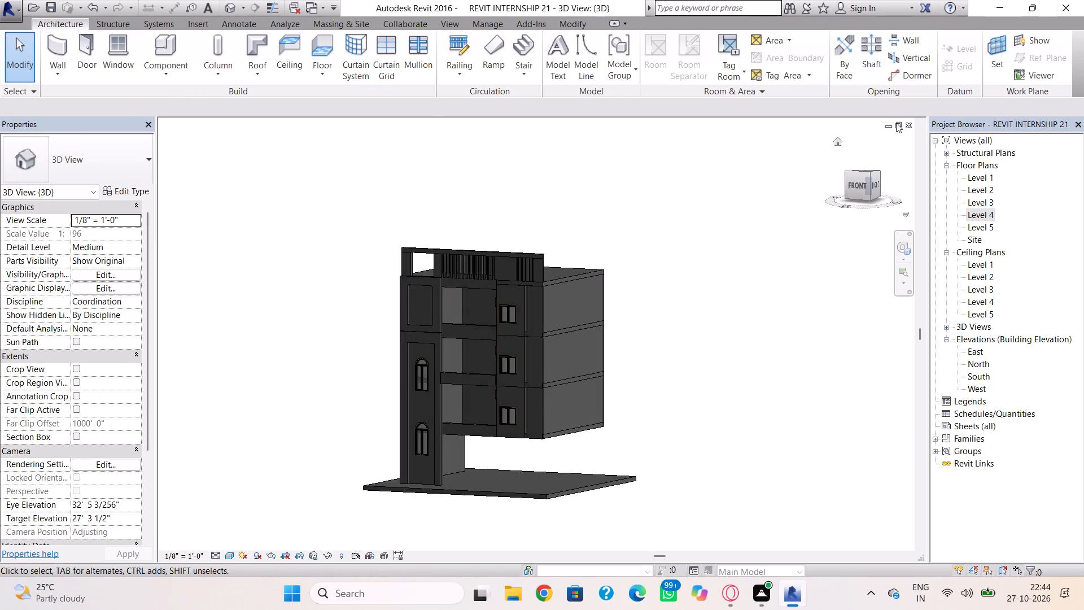
{"action": "double_click", "coordinate": [989, 180]}
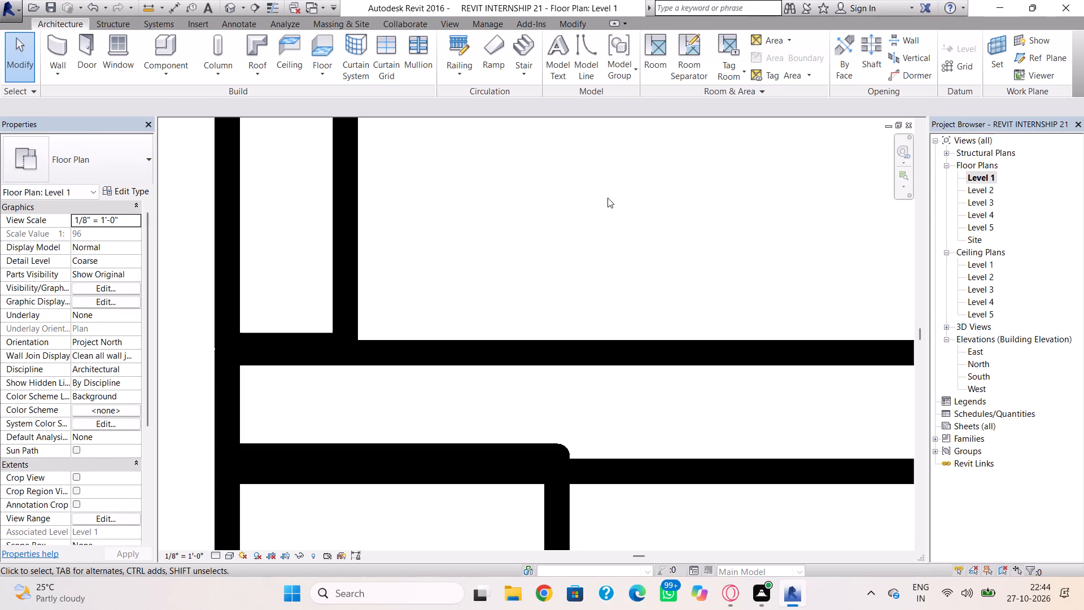
{"action": "scroll", "coordinate": [605, 207], "scroll_direction": "down", "scroll_amount": 3}
{"action": "scroll", "coordinate": [565, 254], "scroll_direction": "down", "scroll_amount": 20}
{"action": "middle_click_drag", "start_coordinate": [598, 268], "coordinate": [464, 306]}
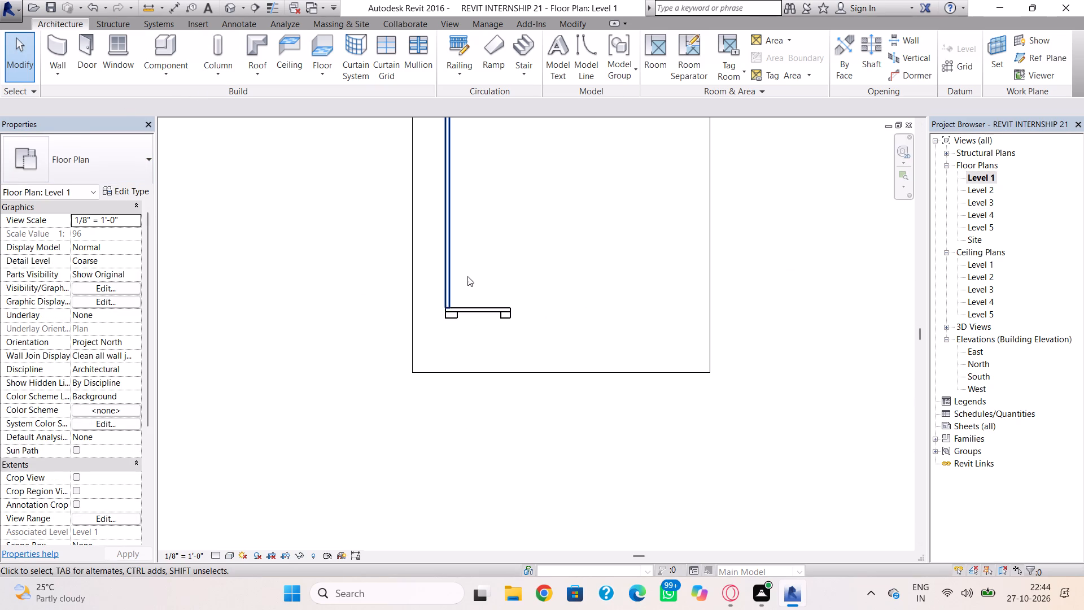
{"action": "scroll", "coordinate": [467, 276], "scroll_direction": "down", "scroll_amount": 4}
{"action": "middle_click_drag", "start_coordinate": [532, 251], "coordinate": [511, 281]}
{"action": "scroll", "coordinate": [517, 273], "scroll_direction": "up", "scroll_amount": 1}
In the Level 2 plan, place 24" x 24" architectural Rectangular Columns at the right-hand wall's front and rear corners and about 17'-6" from the rear wall.
{"action": "double_click", "coordinate": [985, 189]}
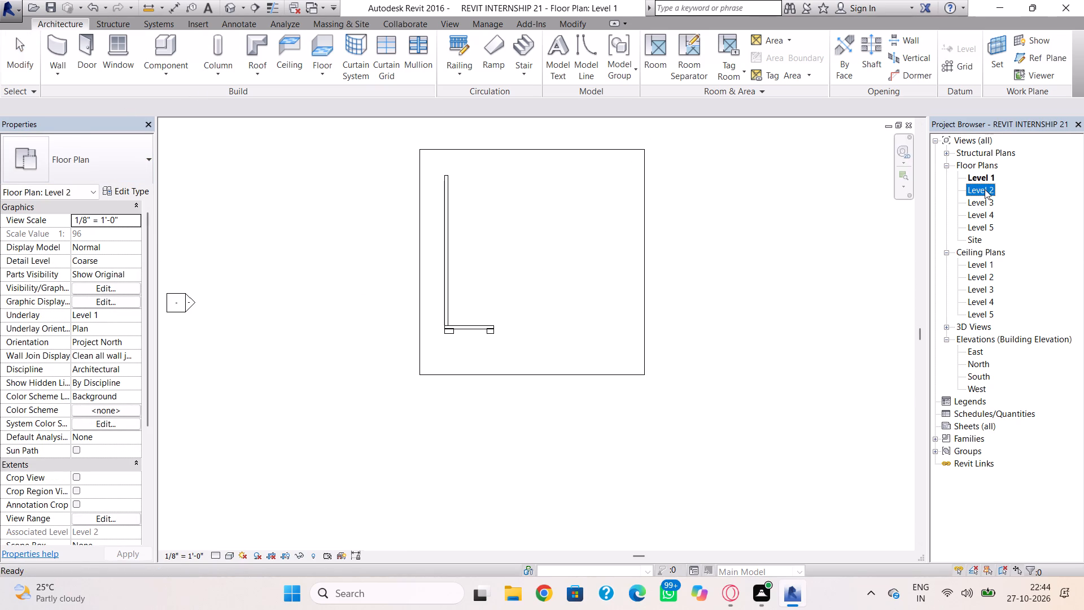
{"action": "left_click", "coordinate": [220, 68]}
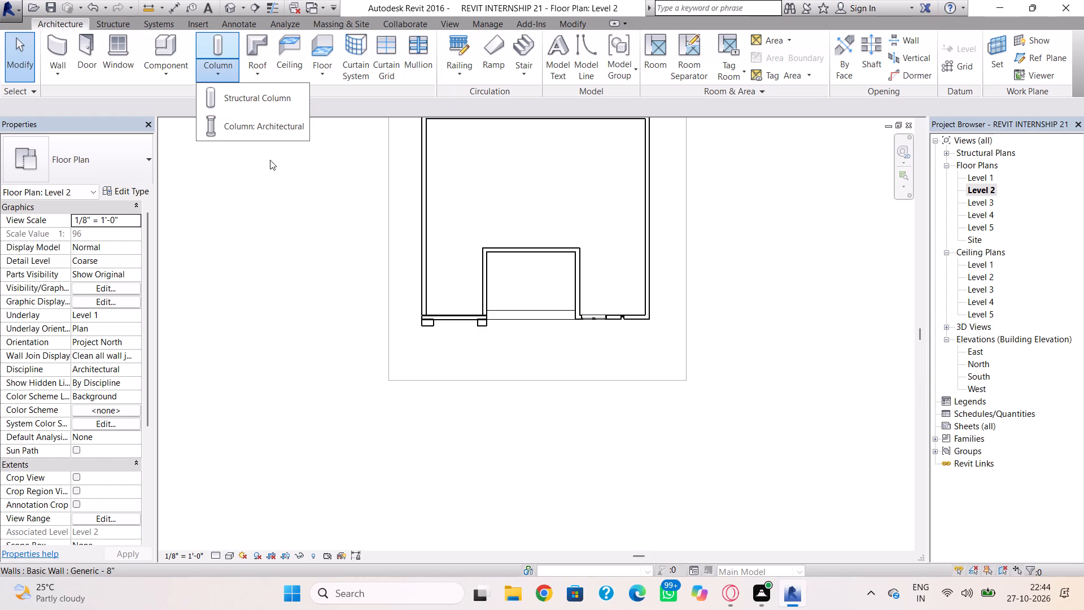
{"action": "left_click", "coordinate": [263, 129]}
{"action": "scroll", "coordinate": [579, 240], "scroll_direction": "down", "scroll_amount": 1}
{"action": "middle_click_drag", "start_coordinate": [585, 249], "coordinate": [501, 325]}
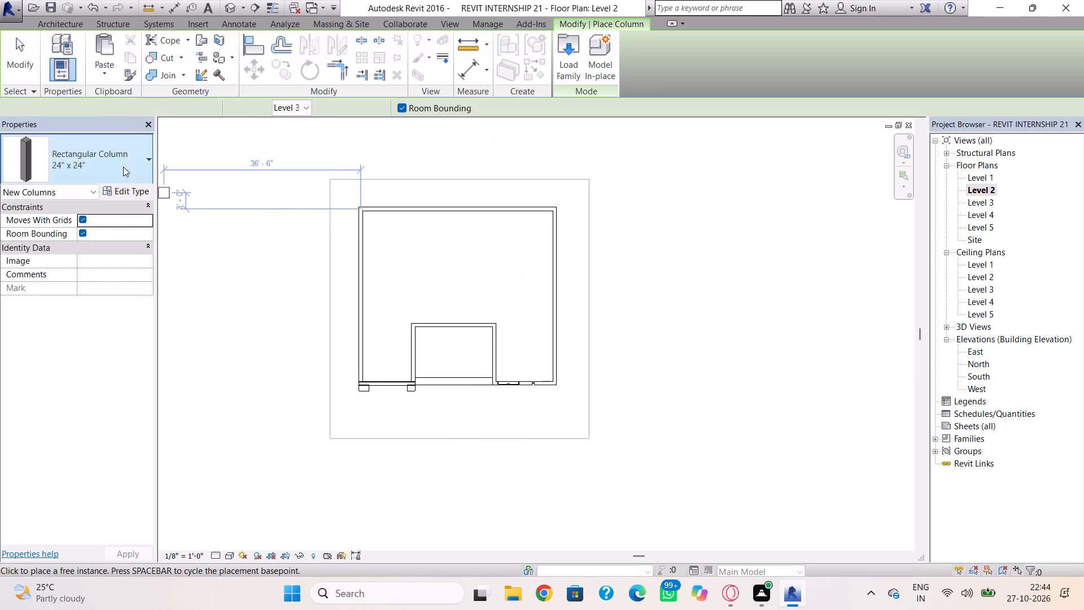
{"action": "left_click", "coordinate": [115, 162]}
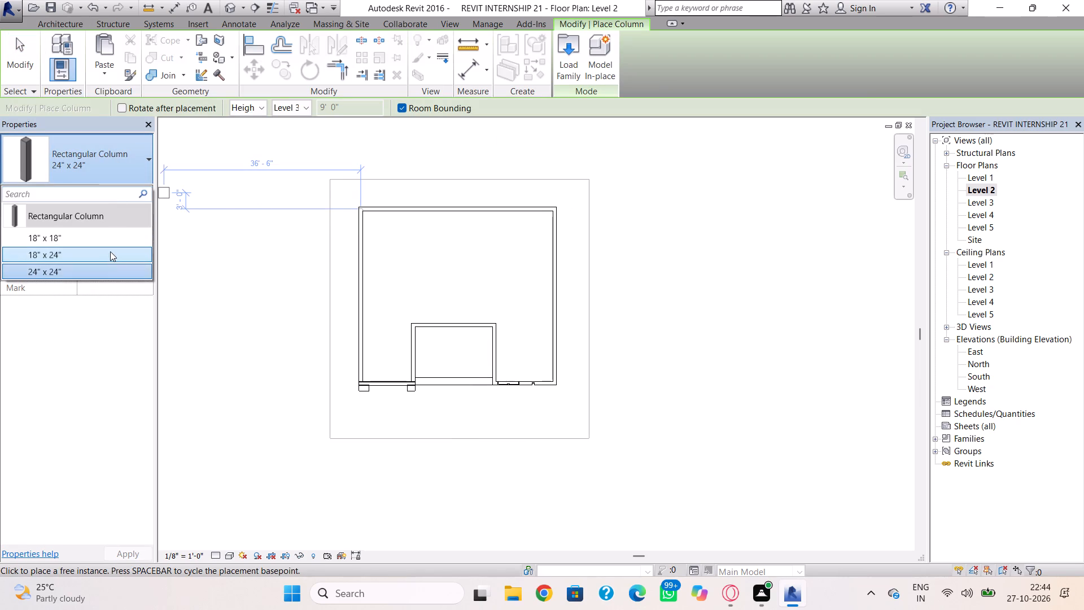
{"action": "scroll", "coordinate": [521, 363], "scroll_direction": "up", "scroll_amount": 2}
{"action": "left_click", "coordinate": [100, 147]}
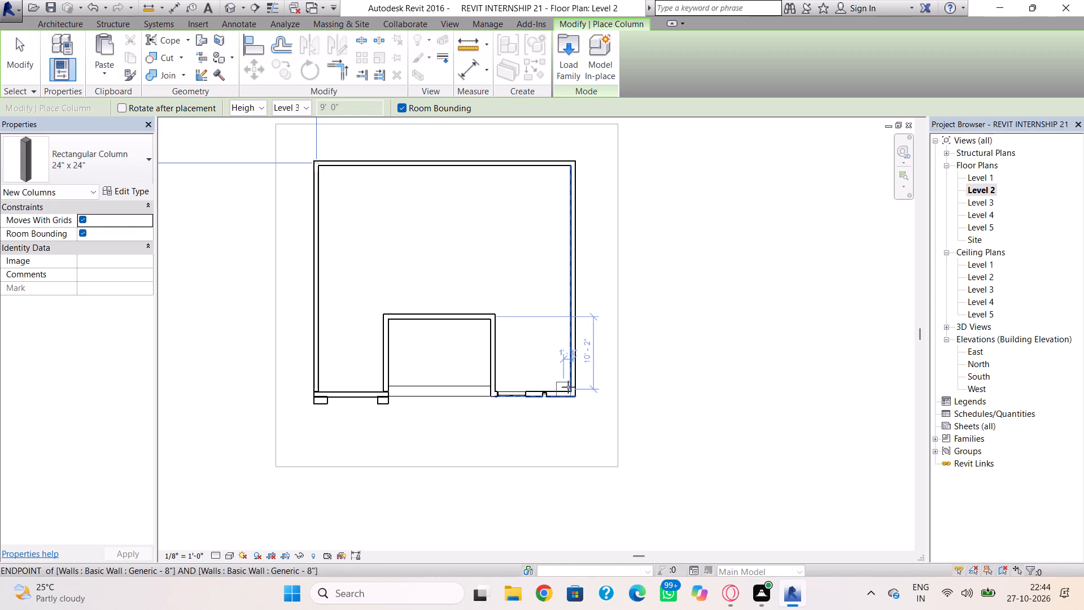
{"action": "scroll", "coordinate": [569, 386], "scroll_direction": "up", "scroll_amount": 6}
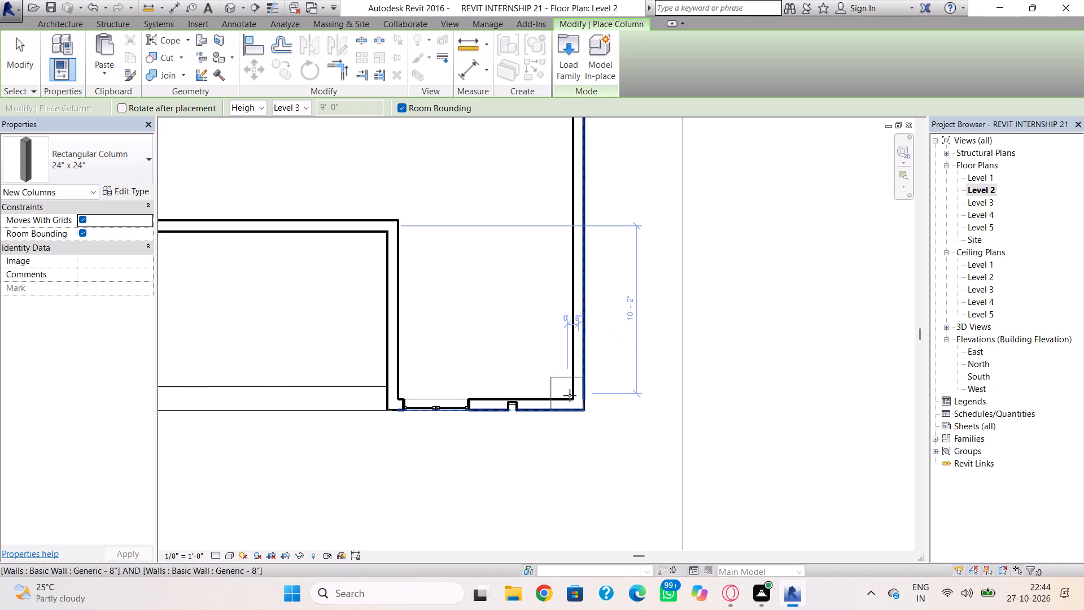
{"action": "left_click", "coordinate": [570, 395]}
{"action": "scroll", "coordinate": [618, 384], "scroll_direction": "down", "scroll_amount": 1}
{"action": "middle_click_drag", "start_coordinate": [618, 384], "coordinate": [608, 454]}
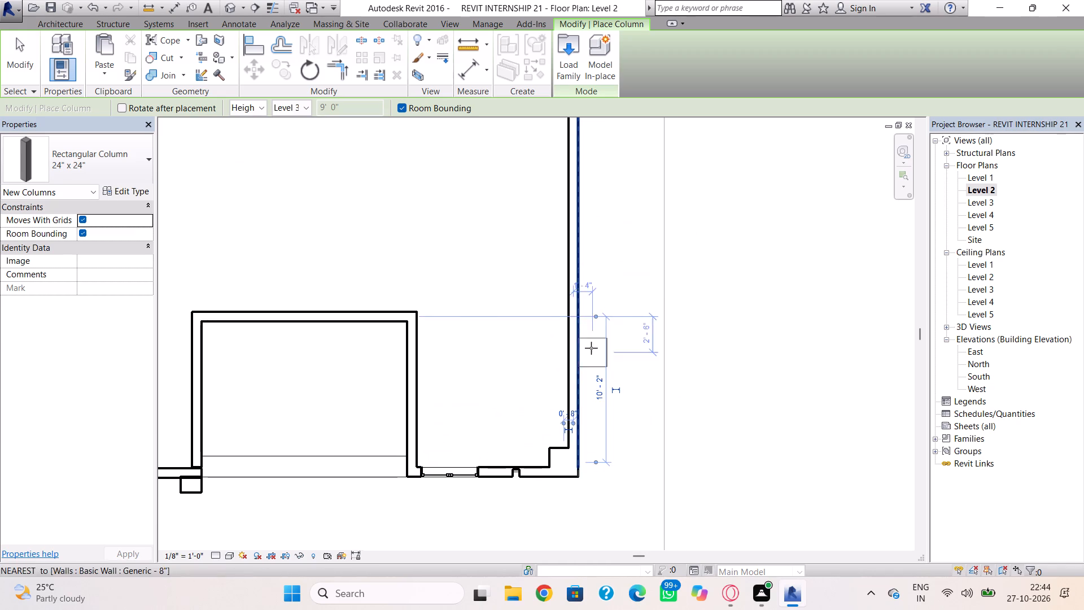
{"action": "middle_click_drag", "start_coordinate": [566, 218], "coordinate": [571, 321]}
{"action": "scroll", "coordinate": [570, 293], "scroll_direction": "down", "scroll_amount": 2}
{"action": "middle_click_drag", "start_coordinate": [571, 321], "coordinate": [568, 366]}
{"action": "left_click", "coordinate": [566, 400]}
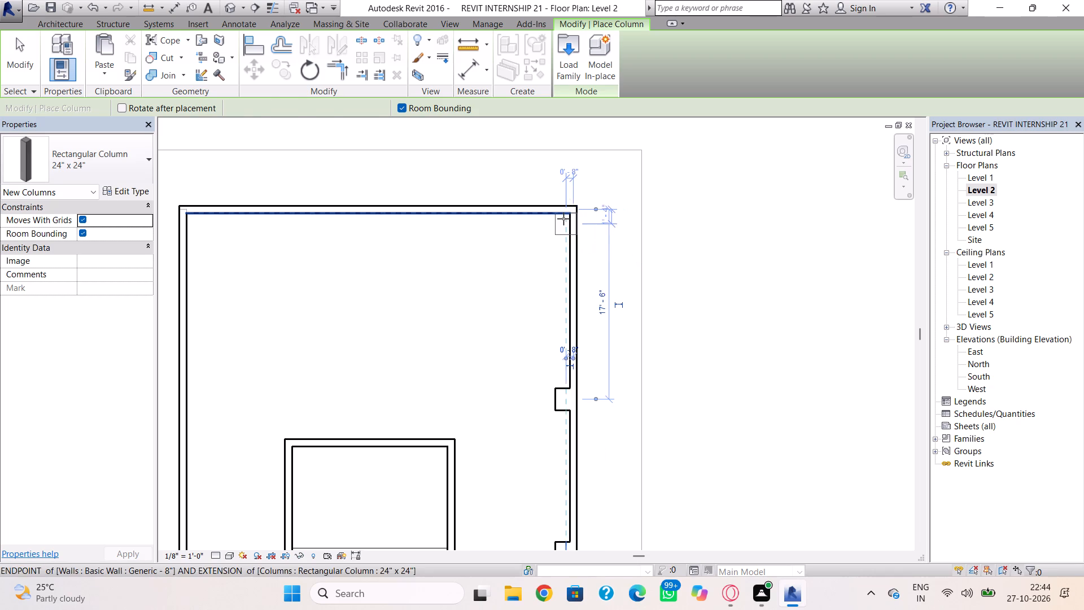
{"action": "left_click", "coordinate": [564, 212]}
{"action": "key", "text": "Escape"}
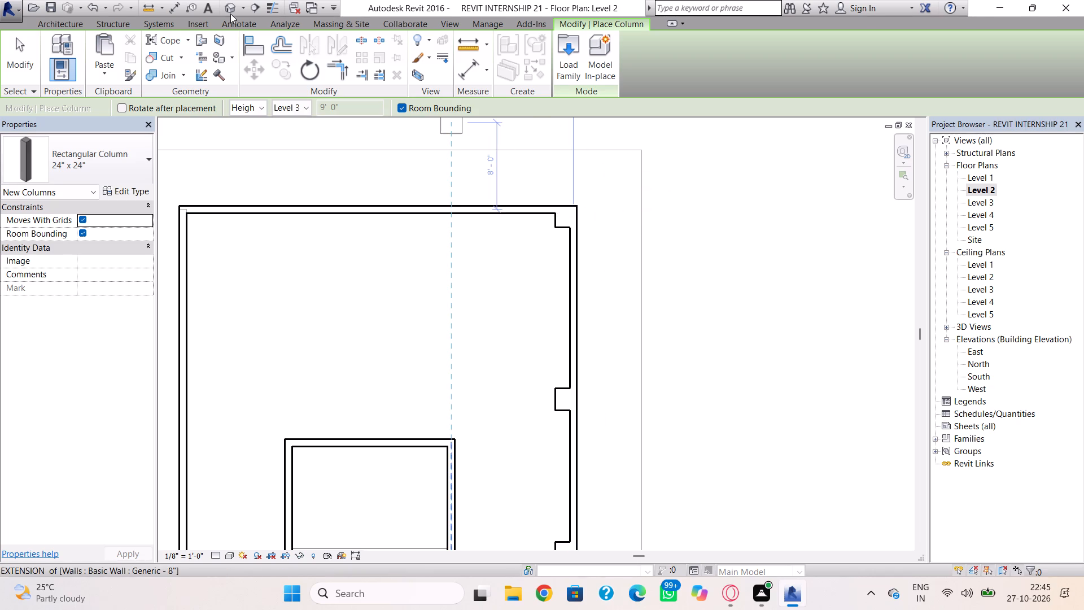
In the 3D view, set the front corner column's base level to Level 1 and its top level to Level 2.
{"action": "left_click", "coordinate": [227, 6]}
{"action": "key", "text": "Escape"}
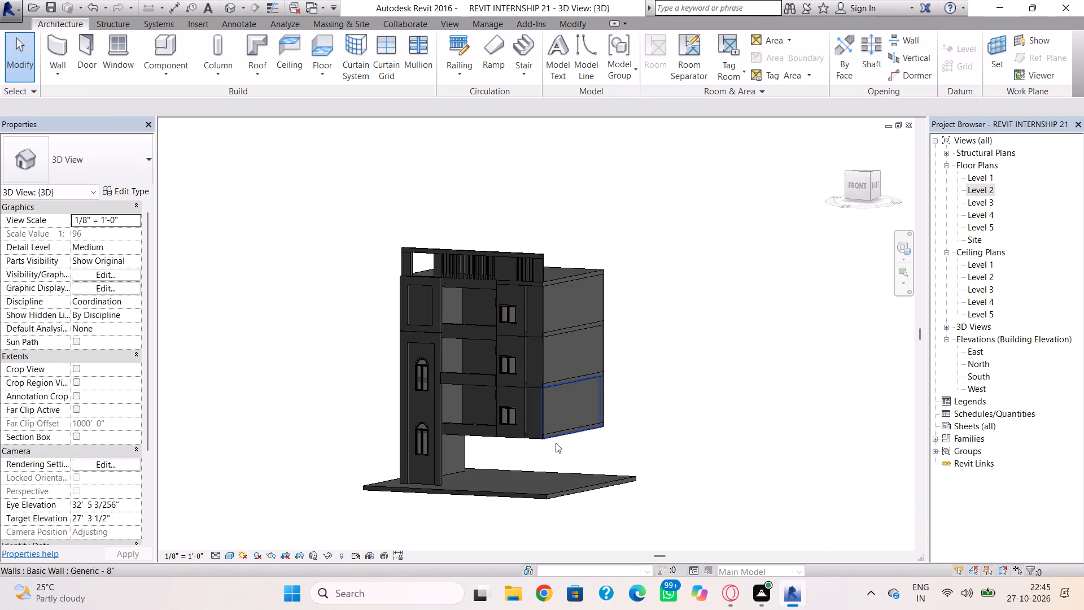
{"action": "scroll", "coordinate": [537, 431], "scroll_direction": "up", "scroll_amount": 3}
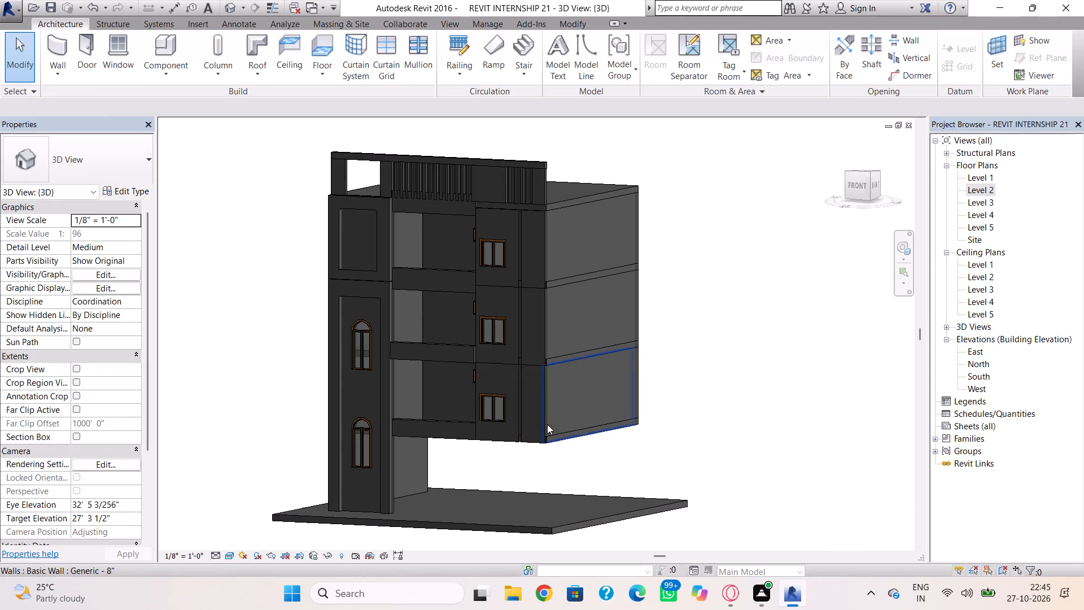
{"action": "scroll", "coordinate": [547, 450], "scroll_direction": "up", "scroll_amount": 4}
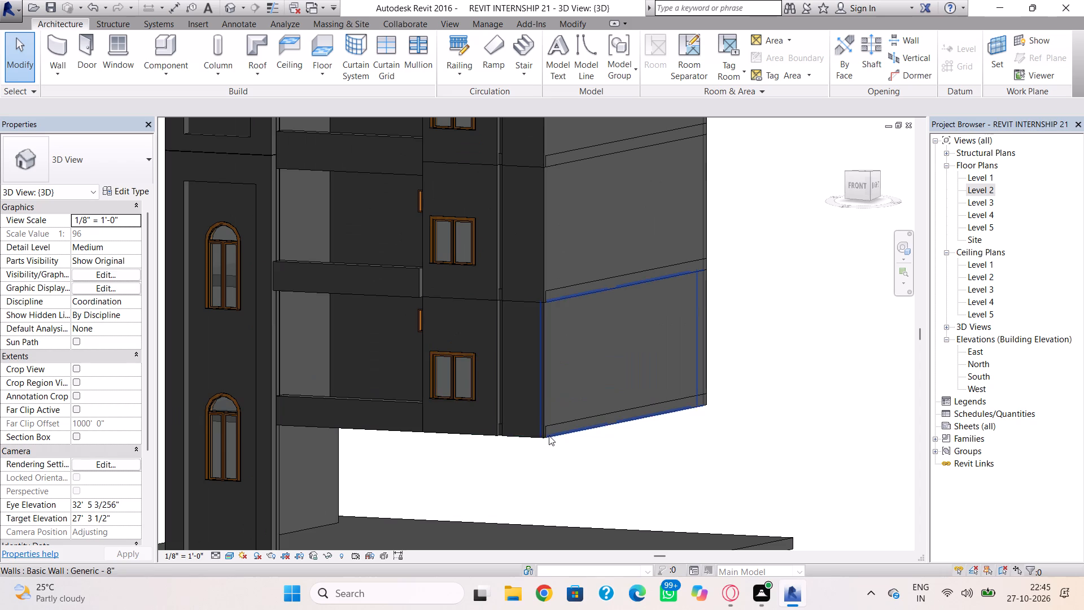
{"action": "right_click_drag", "start_coordinate": [544, 464], "coordinate": [564, 404], "text": "shift"}
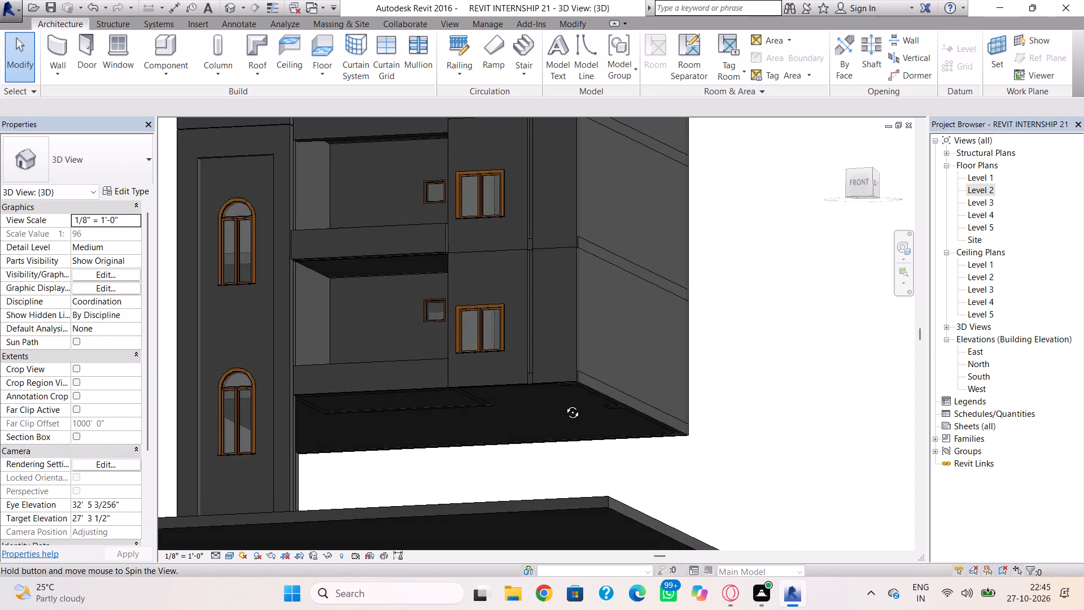
{"action": "right_click_drag", "start_coordinate": [564, 404], "coordinate": [575, 358], "text": "shift"}
{"action": "left_click", "coordinate": [584, 349]}
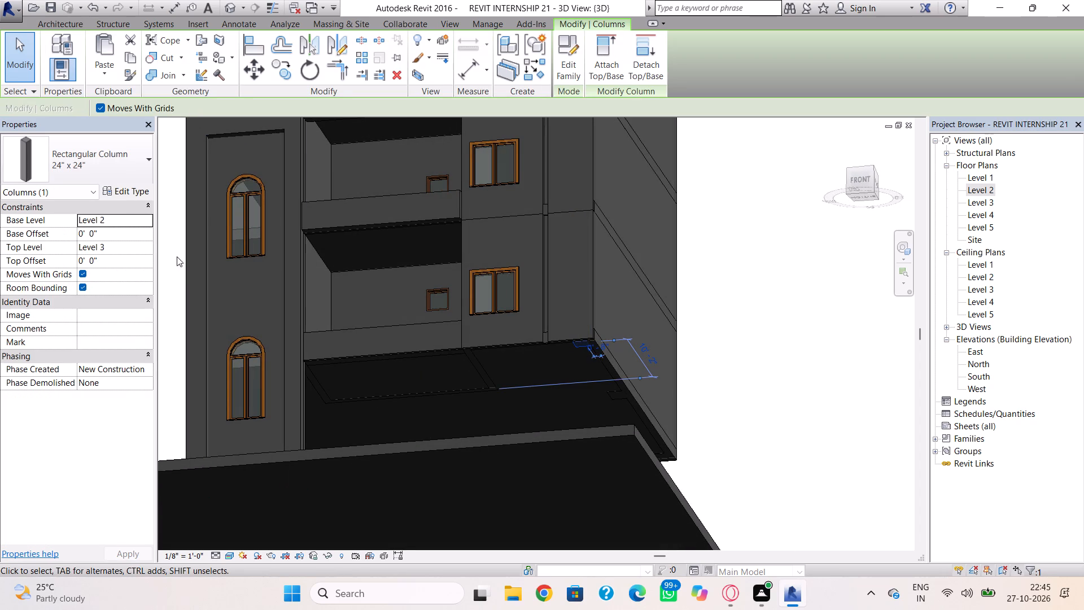
{"action": "left_click", "coordinate": [141, 220]}
{"action": "left_click", "coordinate": [149, 223]}
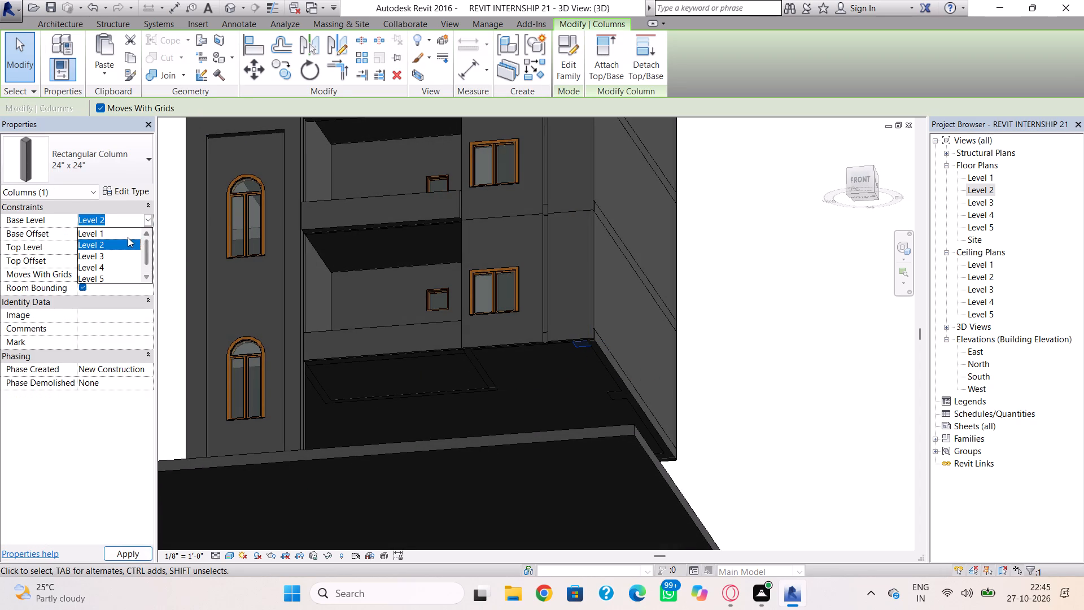
{"action": "left_click", "coordinate": [126, 236]}
{"action": "left_click", "coordinate": [127, 249]}
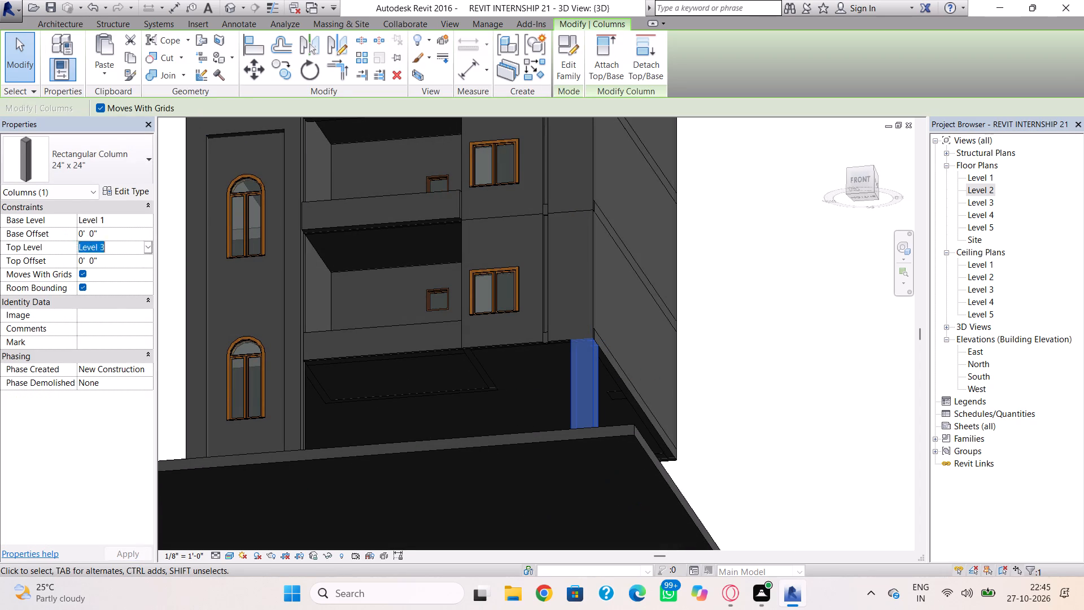
{"action": "left_click", "coordinate": [145, 251]}
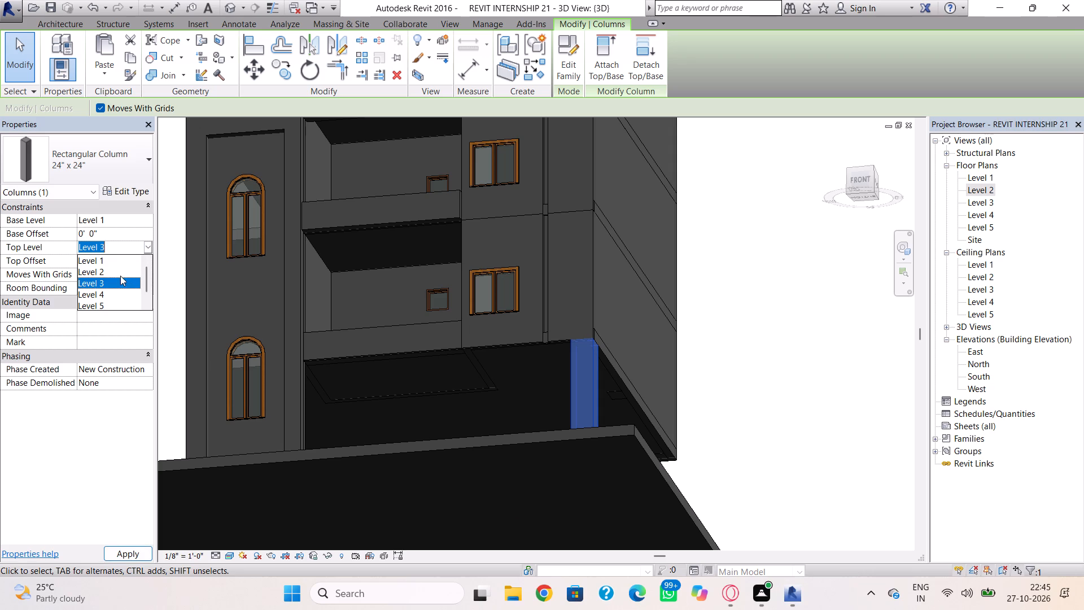
{"action": "left_click", "coordinate": [120, 276]}
Set the middle column on the open side to run from base Level 1 to top Level 2.
{"action": "right_click_drag", "start_coordinate": [739, 397], "coordinate": [629, 443], "text": "shift"}
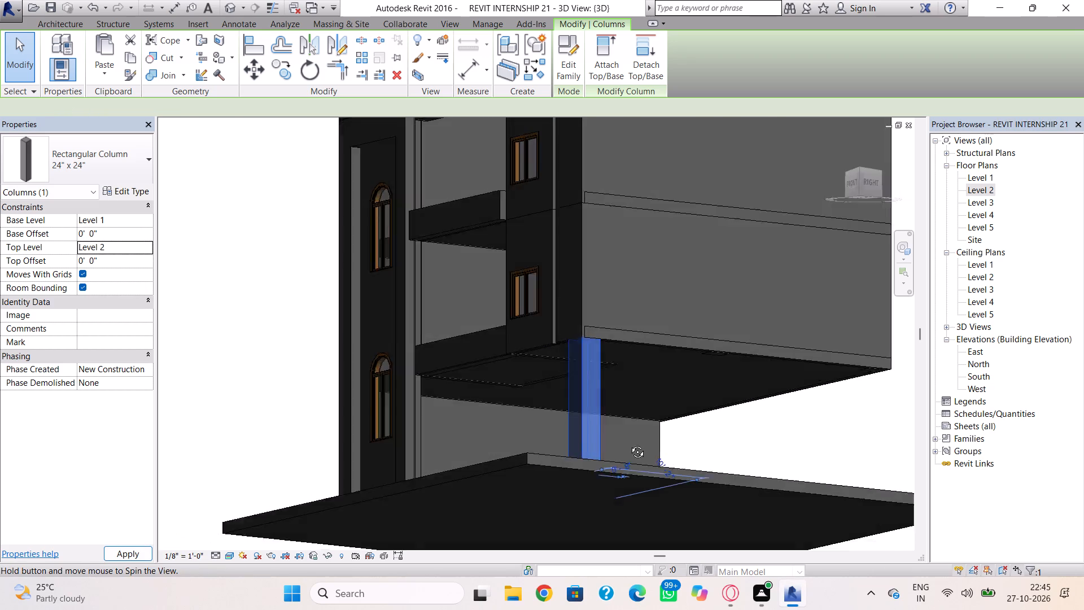
{"action": "right_click_drag", "start_coordinate": [629, 443], "coordinate": [585, 395], "text": "shift"}
{"action": "left_click", "coordinate": [735, 358]}
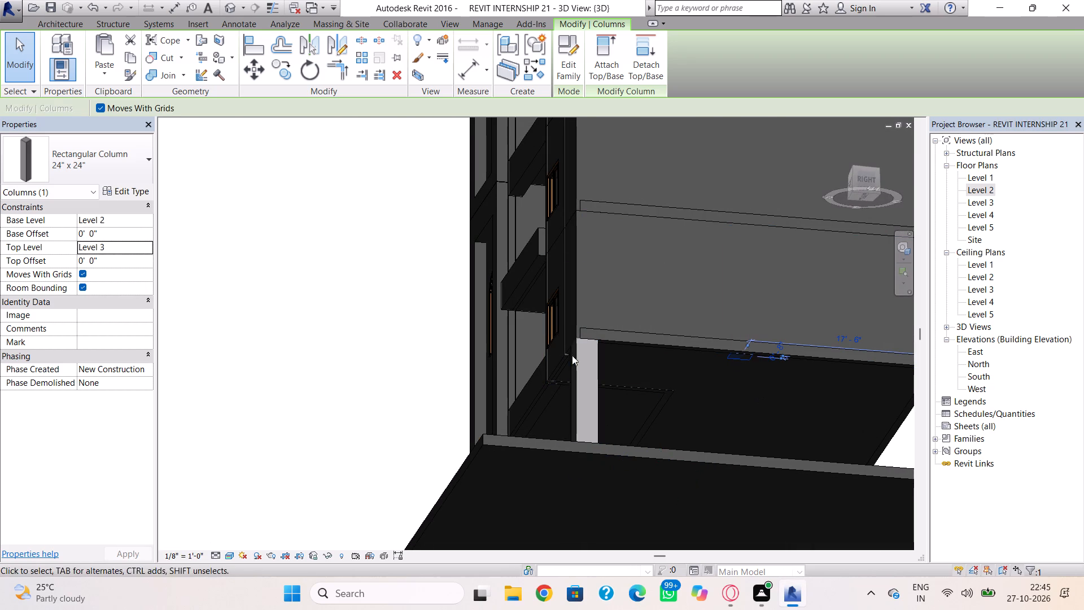
{"action": "left_click", "coordinate": [138, 222]}
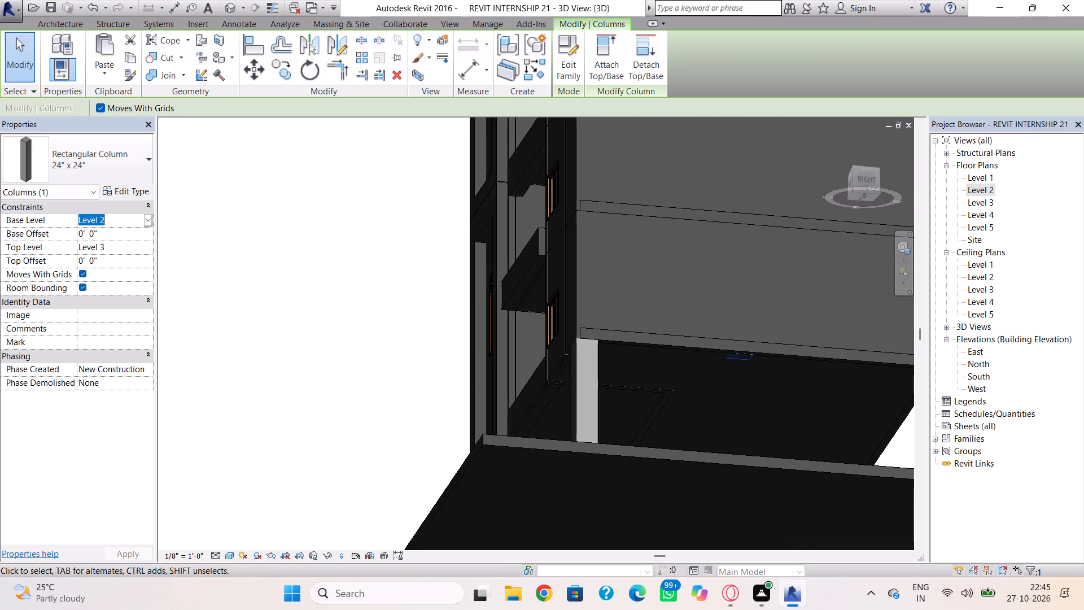
{"action": "left_click", "coordinate": [148, 225]}
{"action": "left_click", "coordinate": [132, 236]}
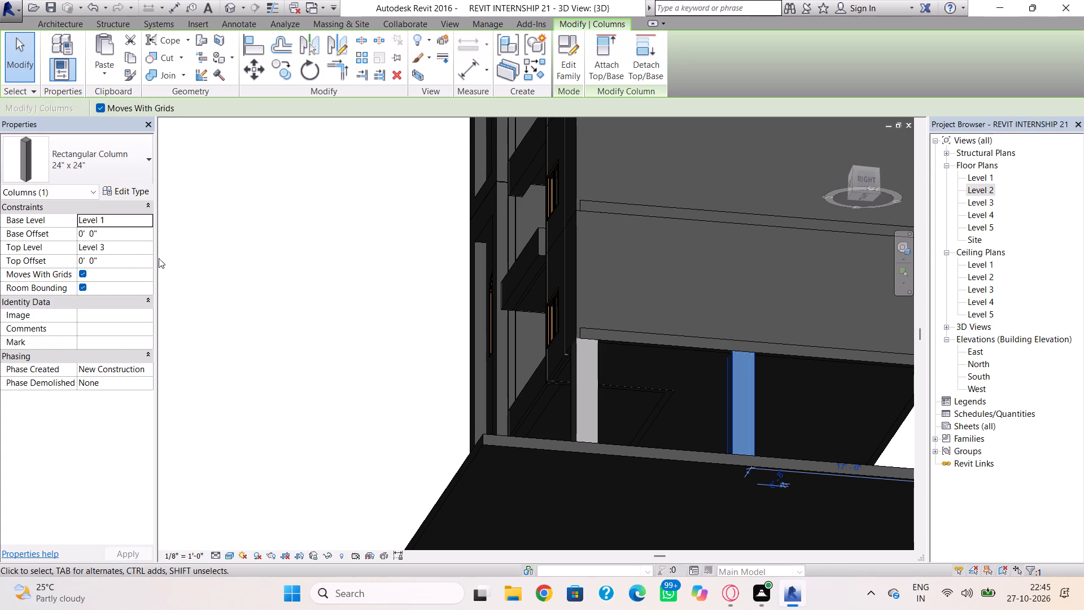
{"action": "left_click", "coordinate": [147, 249]}
{"action": "left_click", "coordinate": [117, 270]}
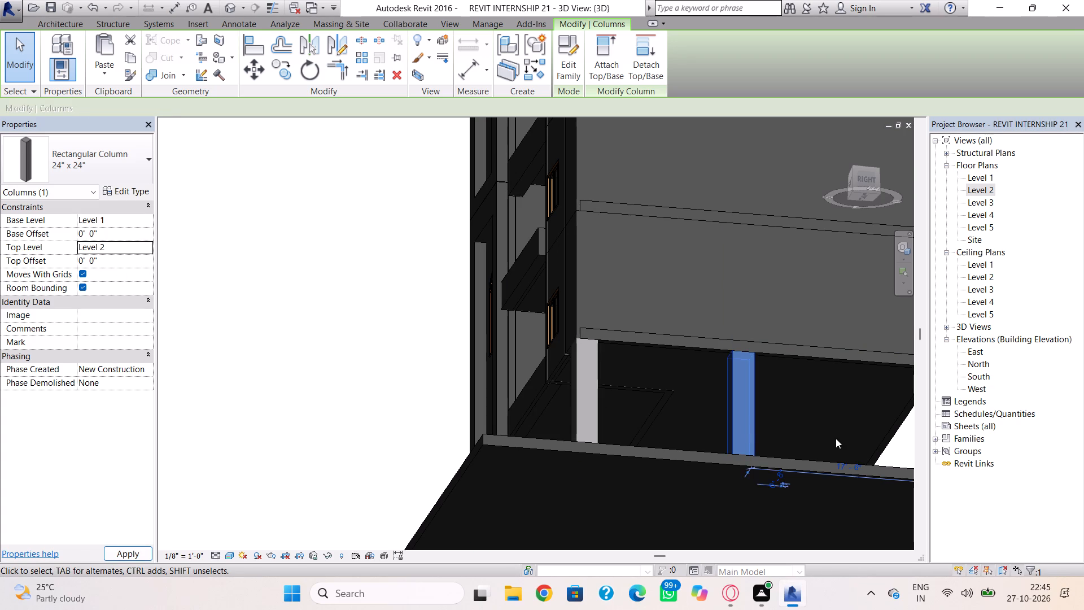
Set the rear corner column's base level to Level 1 and its top level to Level 2.
{"action": "scroll", "coordinate": [840, 413], "scroll_direction": "down", "scroll_amount": 1}
{"action": "middle_click_drag", "start_coordinate": [840, 413], "coordinate": [569, 399]}
{"action": "left_click", "coordinate": [636, 362]}
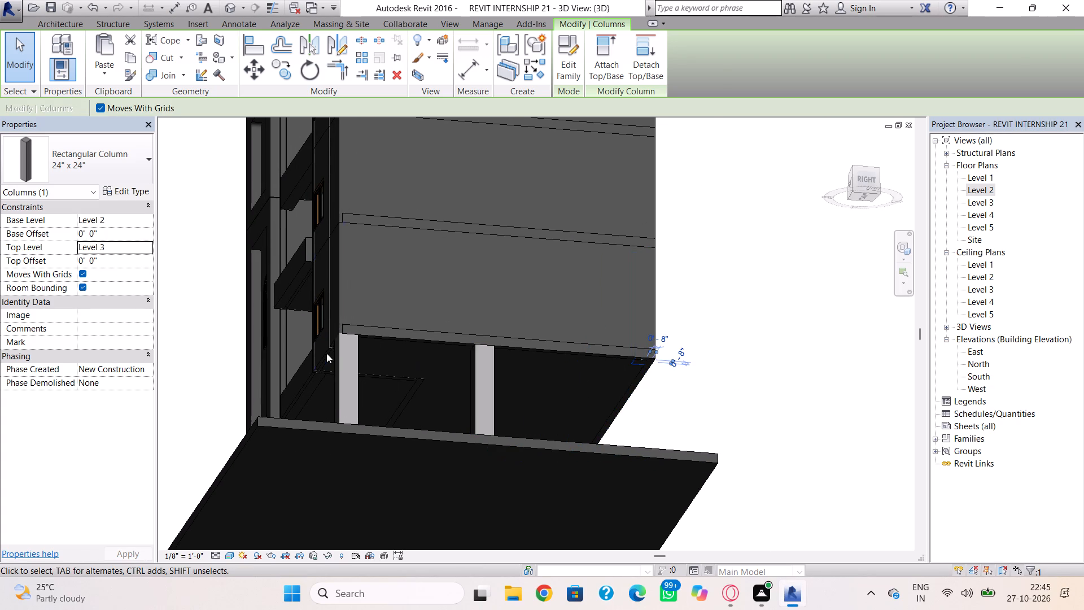
{"action": "left_click", "coordinate": [123, 224]}
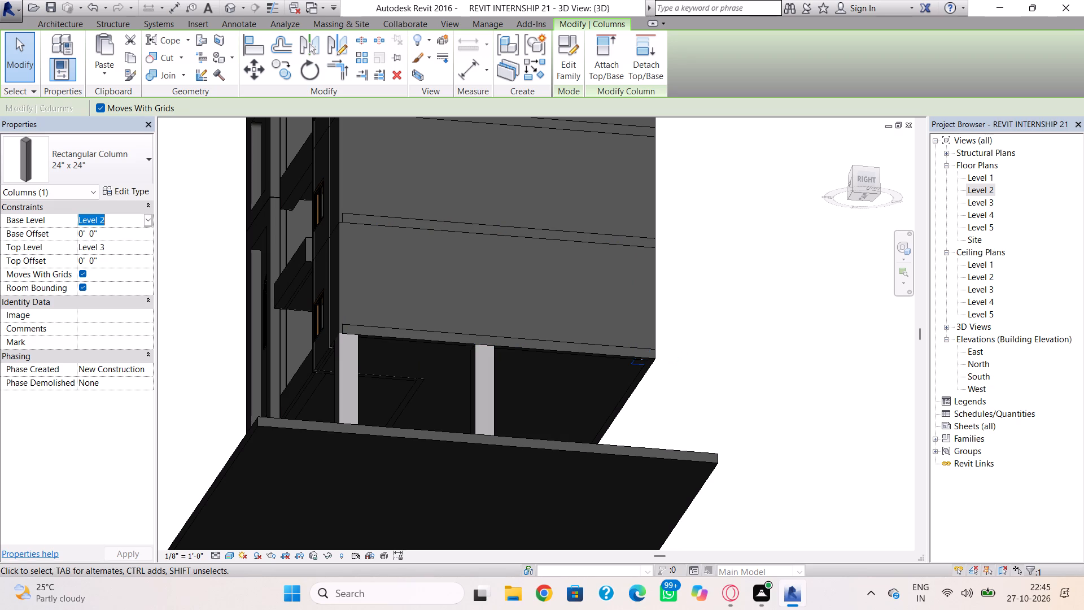
{"action": "left_click", "coordinate": [145, 223]}
{"action": "left_click", "coordinate": [100, 232]}
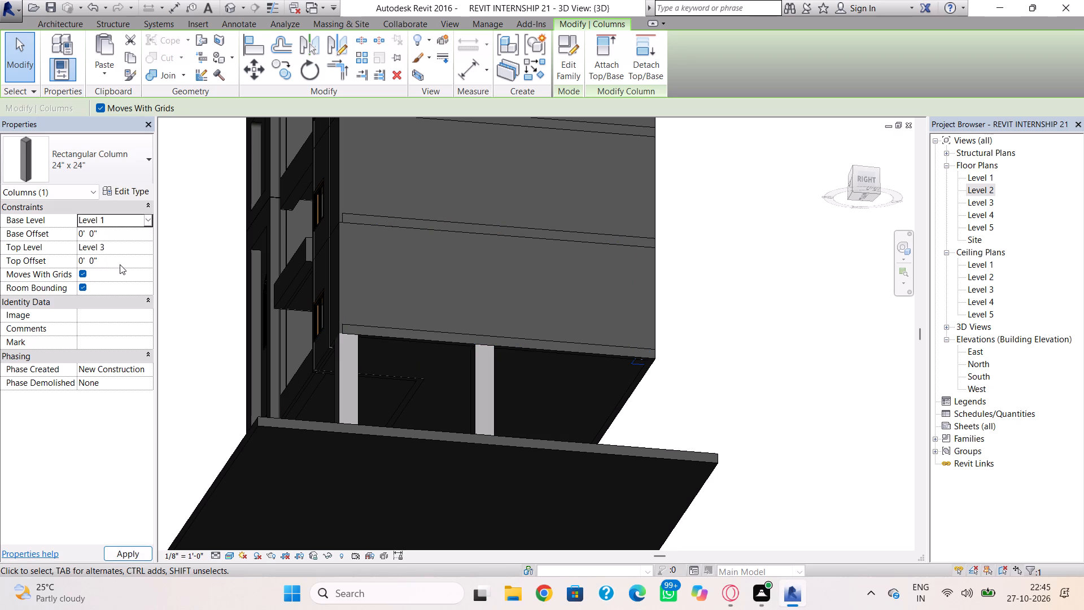
{"action": "left_click", "coordinate": [131, 251]}
{"action": "left_click", "coordinate": [148, 249]}
{"action": "left_click", "coordinate": [113, 268]}
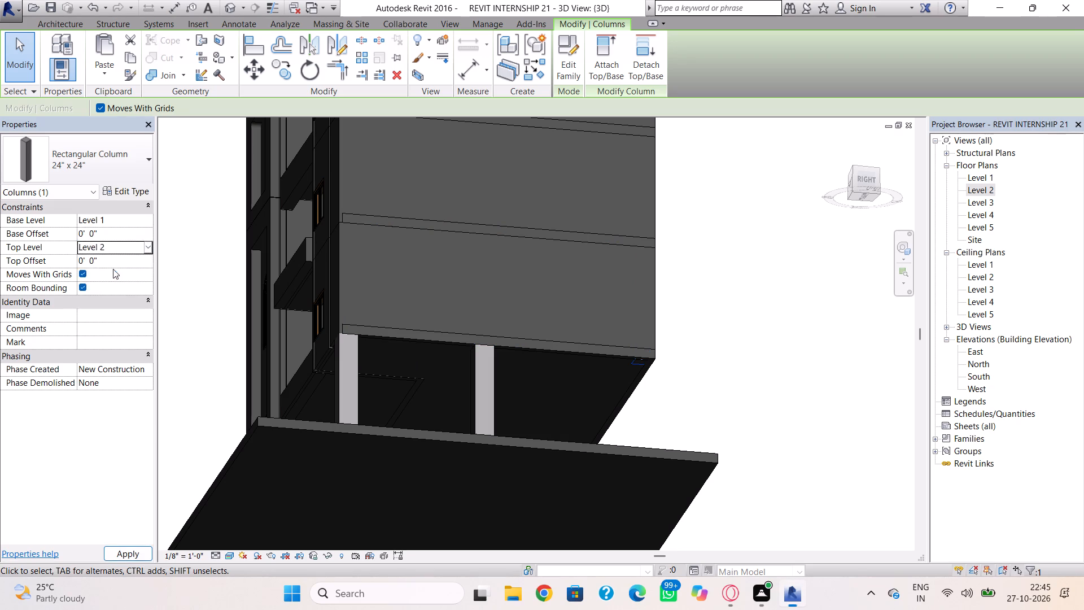
{"action": "key", "text": "Escape"}
Examine the ground-floor columns in the 3D view from the front, side and rear of the building.
{"action": "scroll", "coordinate": [548, 377], "scroll_direction": "down", "scroll_amount": 4}
{"action": "right_click_drag", "start_coordinate": [549, 381], "coordinate": [667, 438], "text": "shift"}
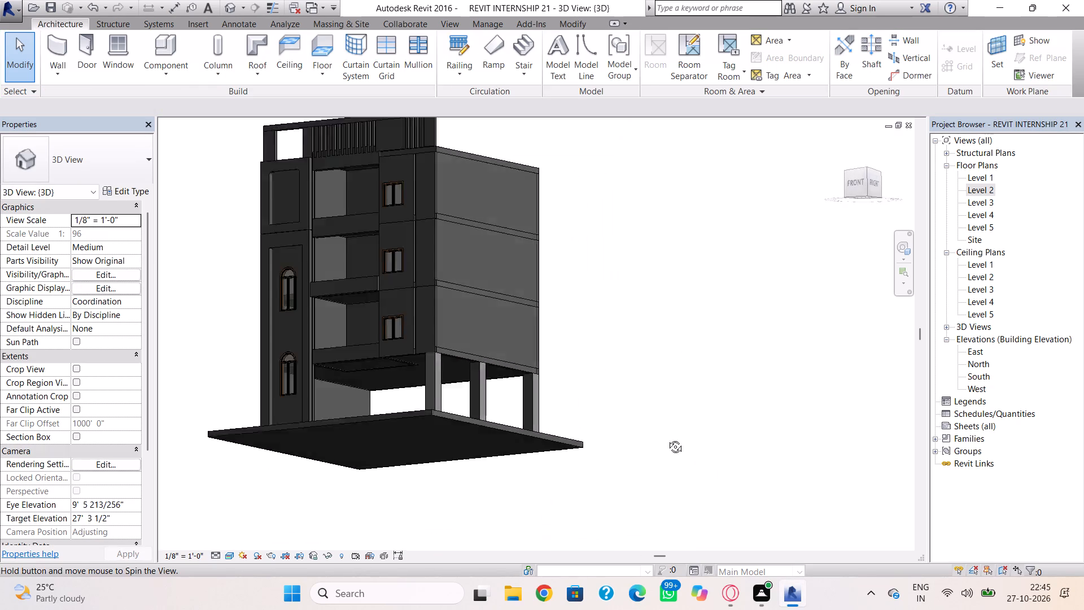
{"action": "right_click_drag", "start_coordinate": [667, 438], "coordinate": [723, 533], "text": "shift"}
{"action": "scroll", "coordinate": [604, 405], "scroll_direction": "down", "scroll_amount": 1}
{"action": "middle_click_drag", "start_coordinate": [604, 405], "coordinate": [659, 380]}
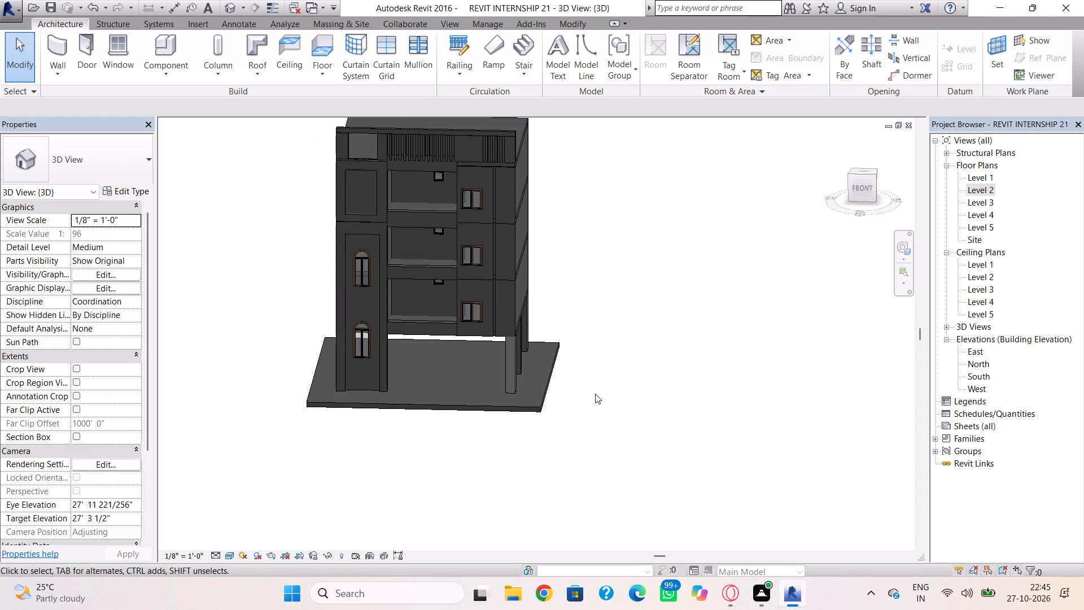
{"action": "right_click_drag", "start_coordinate": [595, 394], "coordinate": [464, 379], "text": "shift"}
{"action": "right_click_drag", "start_coordinate": [718, 377], "coordinate": [618, 385], "text": "shift"}
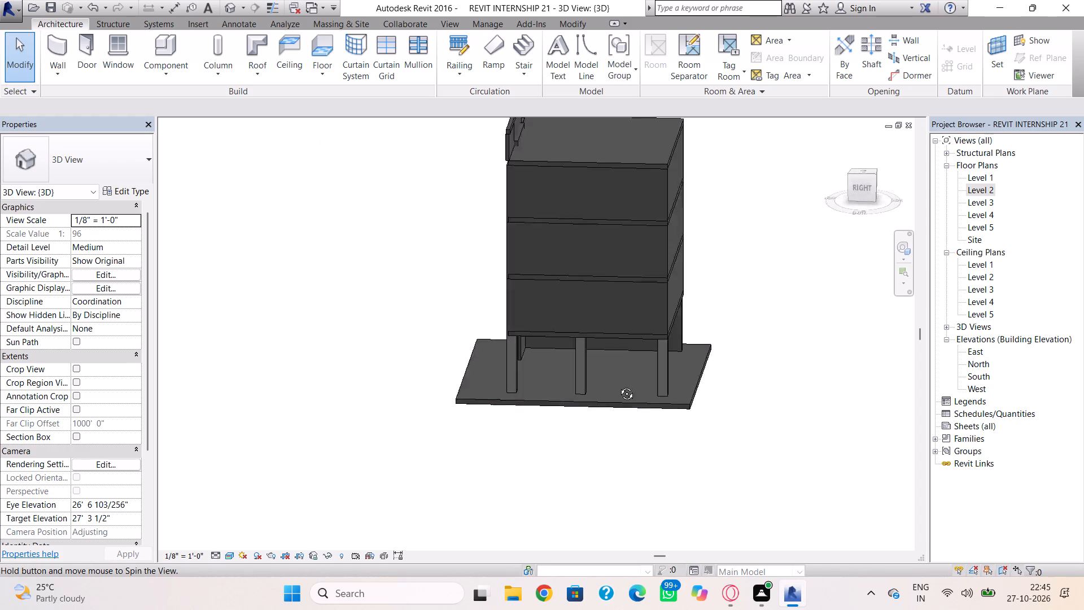
{"action": "right_click_drag", "start_coordinate": [618, 385], "coordinate": [547, 381], "text": "shift"}
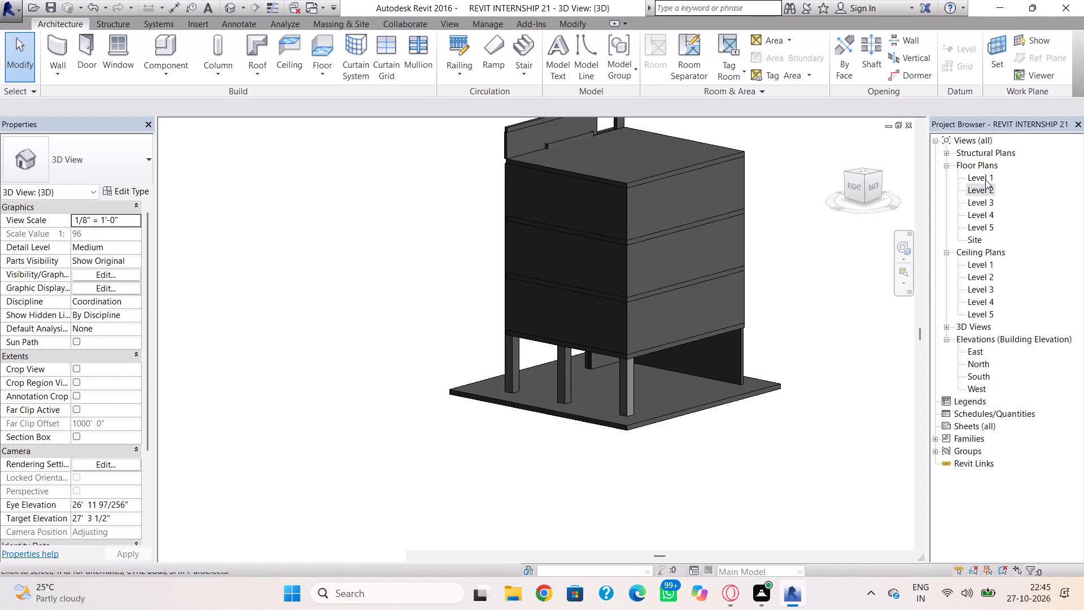
In the Level 1 plan, draw a 12'-0" high Generic - 8" rear wall, about 34'-4" long, from the side wall's rear end to the corner column.
{"action": "double_click", "coordinate": [985, 180]}
{"action": "scroll", "coordinate": [698, 252], "scroll_direction": "down", "scroll_amount": 4}
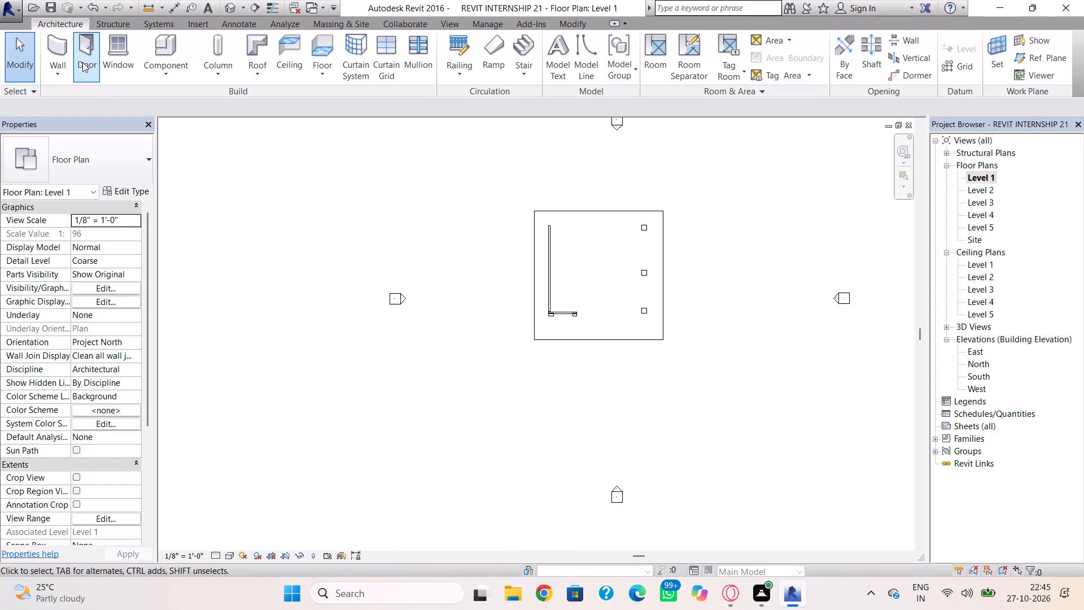
{"action": "left_click", "coordinate": [69, 53]}
{"action": "scroll", "coordinate": [531, 247], "scroll_direction": "up", "scroll_amount": 5}
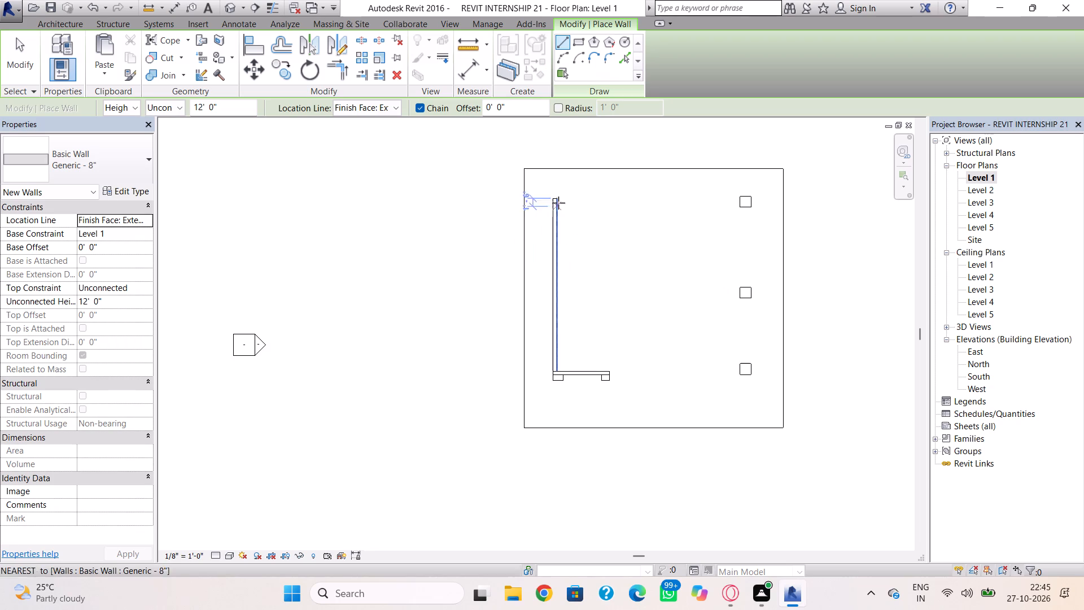
{"action": "left_click", "coordinate": [558, 197]}
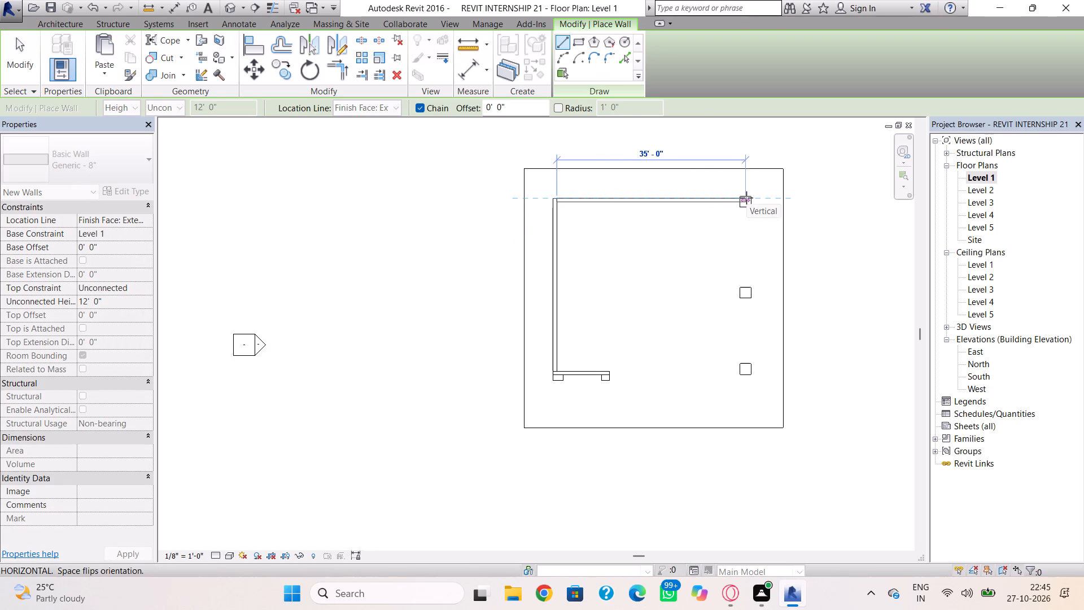
{"action": "scroll", "coordinate": [737, 198], "scroll_direction": "up", "scroll_amount": 4}
{"action": "left_click", "coordinate": [741, 199]}
{"action": "scroll", "coordinate": [741, 199], "scroll_direction": "up", "scroll_amount": 1}
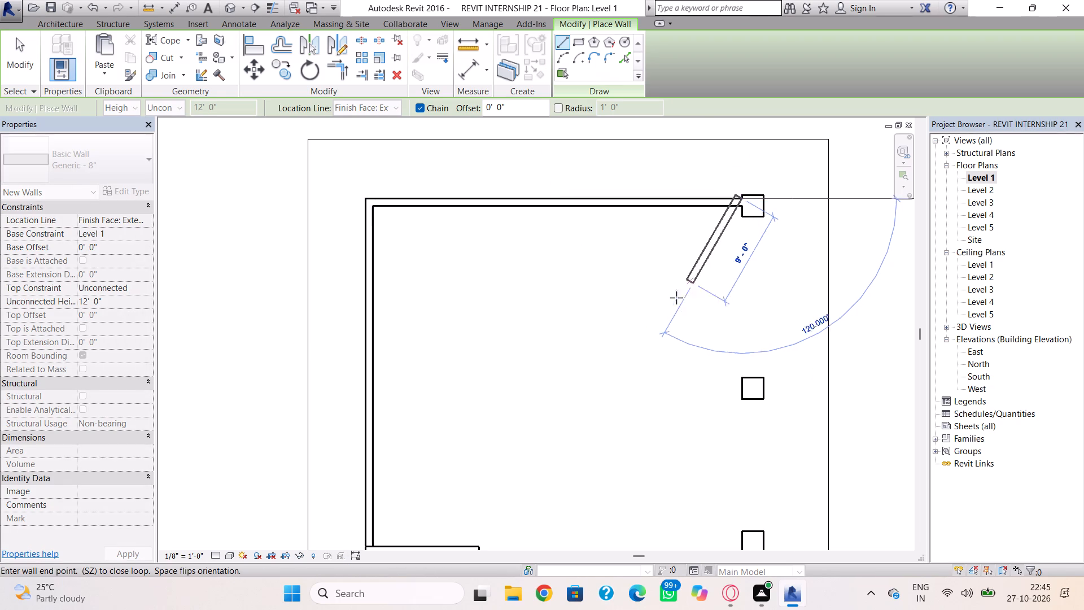
{"action": "key", "text": "Escape"}
{"action": "key", "text": "Escape"}
Nudge the Level 1 rear wall in small increments to line its outer face up with the rear corner column's outer face.
{"action": "left_click", "coordinate": [658, 204]}
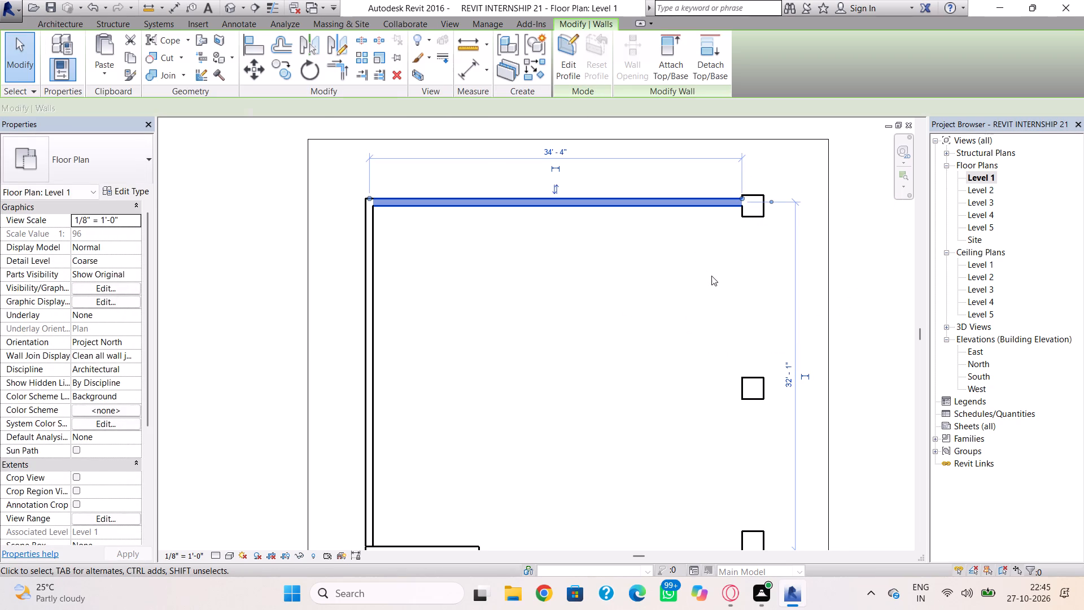
{"action": "key", "text": "Up"}
{"action": "key", "text": "Up"}
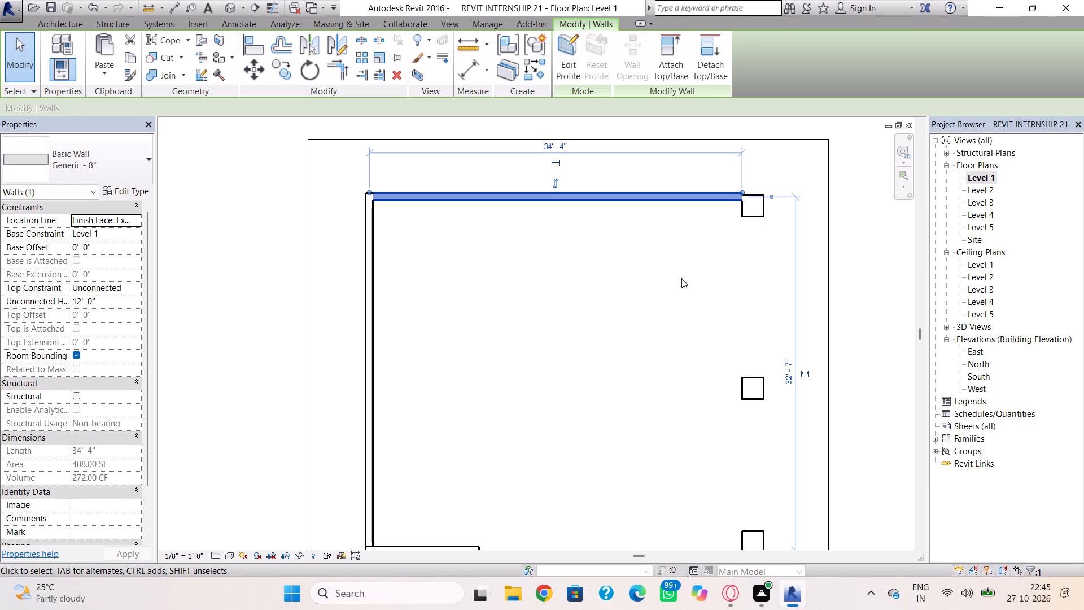
{"action": "key", "text": "Down"}
{"action": "left_click", "coordinate": [681, 278]}
{"action": "left_click", "coordinate": [732, 195]}
{"action": "scroll", "coordinate": [730, 193], "scroll_direction": "up", "scroll_amount": 3}
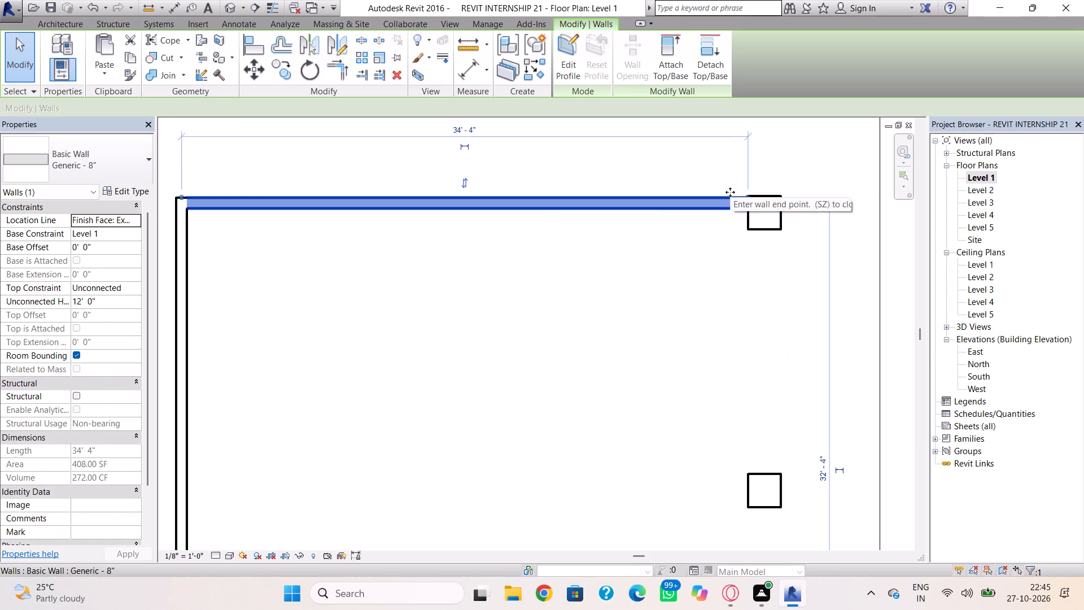
{"action": "scroll", "coordinate": [730, 192], "scroll_direction": "up", "scroll_amount": 2}
{"action": "key", "text": "Up"}
{"action": "scroll", "coordinate": [735, 205], "scroll_direction": "up", "scroll_amount": 2}
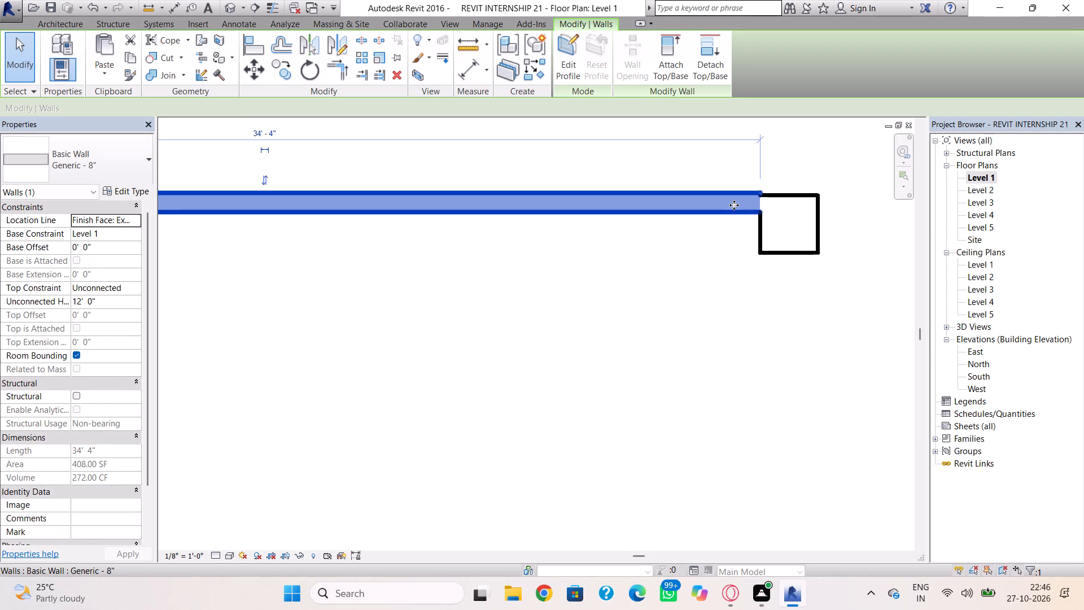
{"action": "scroll", "coordinate": [734, 205], "scroll_direction": "up", "scroll_amount": 2}
{"action": "key", "text": "Down"}
{"action": "left_click", "coordinate": [700, 282]}
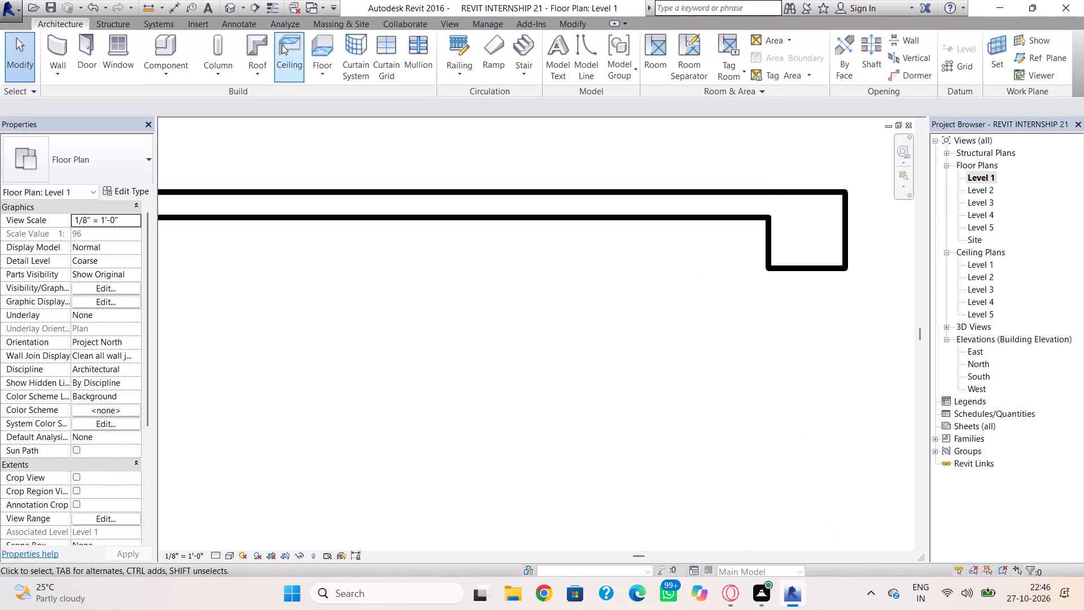
Examine the building with its ground-floor rear wall and columns in the 3D view, mainly from the front.
{"action": "left_click", "coordinate": [233, 7]}
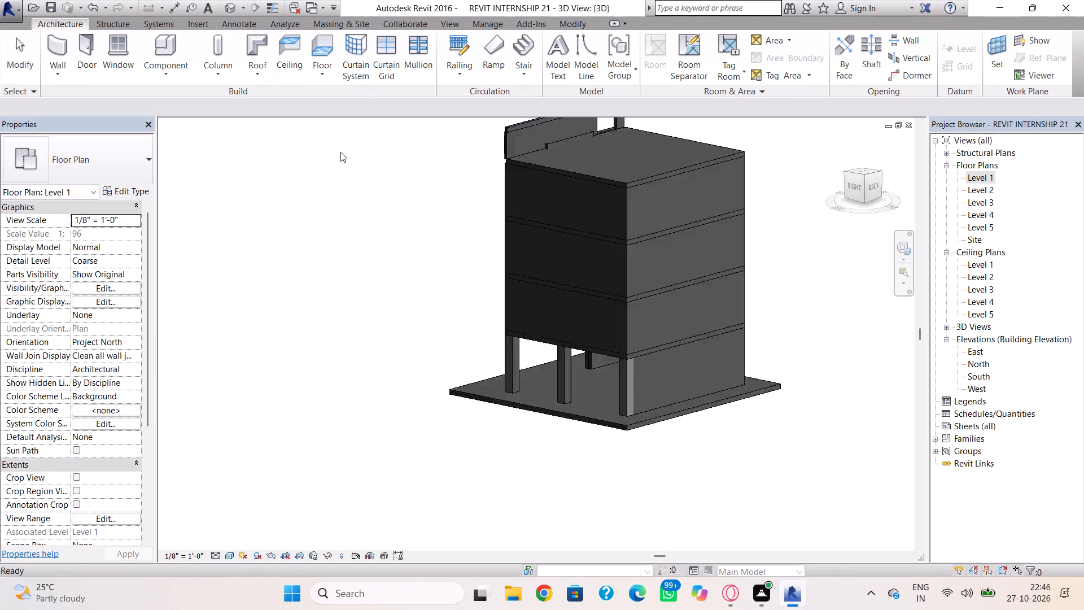
{"action": "scroll", "coordinate": [593, 380], "scroll_direction": "down", "scroll_amount": 3}
{"action": "right_click_drag", "start_coordinate": [595, 383], "coordinate": [850, 347], "text": "shift"}
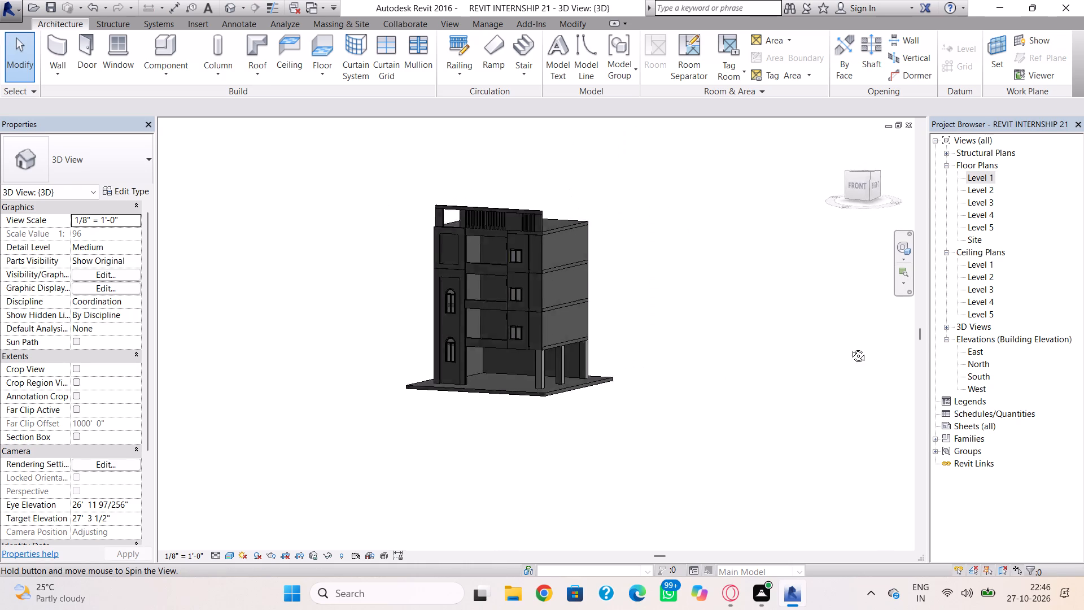
{"action": "right_click_drag", "start_coordinate": [850, 347], "coordinate": [923, 361], "text": "shift"}
{"action": "right_click_drag", "start_coordinate": [624, 347], "coordinate": [603, 341], "text": "shift"}
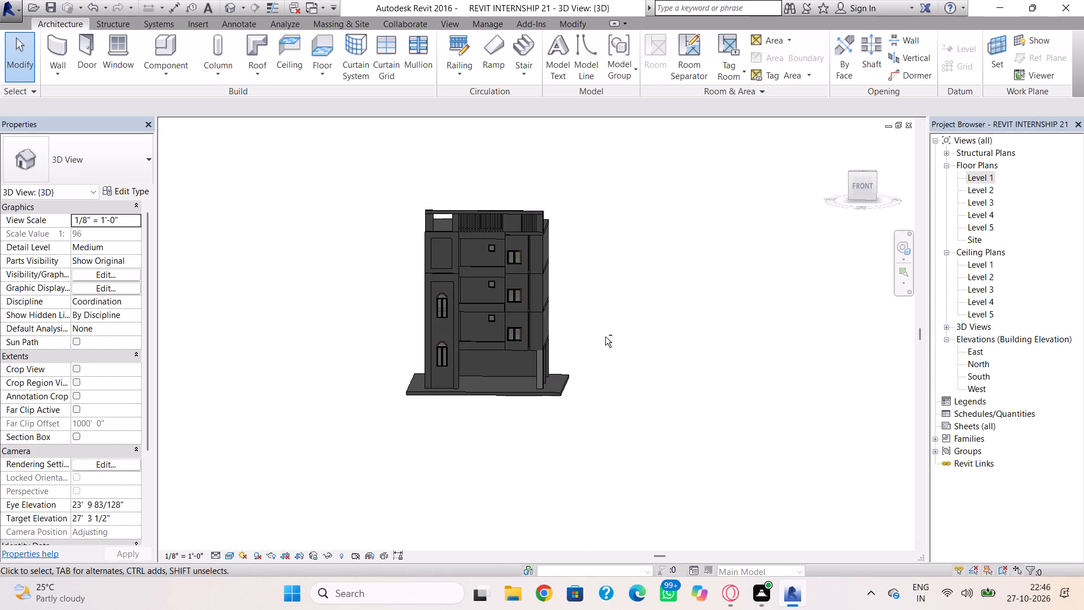
{"action": "scroll", "coordinate": [541, 349], "scroll_direction": "up", "scroll_amount": 1}
{"action": "middle_click_drag", "start_coordinate": [541, 349], "coordinate": [558, 399]}
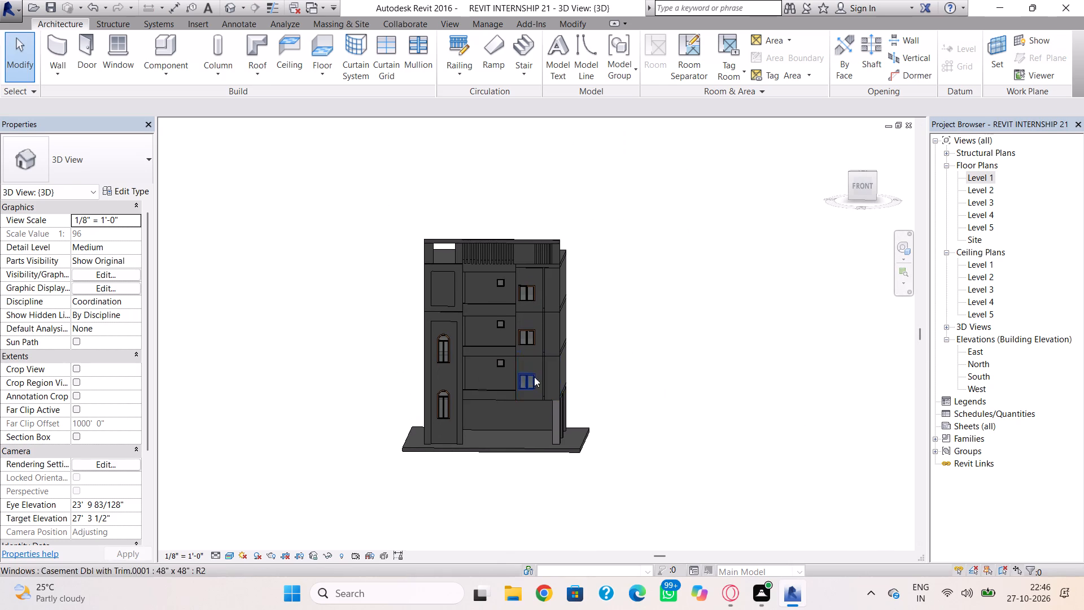
{"action": "right_click_drag", "start_coordinate": [575, 394], "coordinate": [594, 378], "text": "shift"}
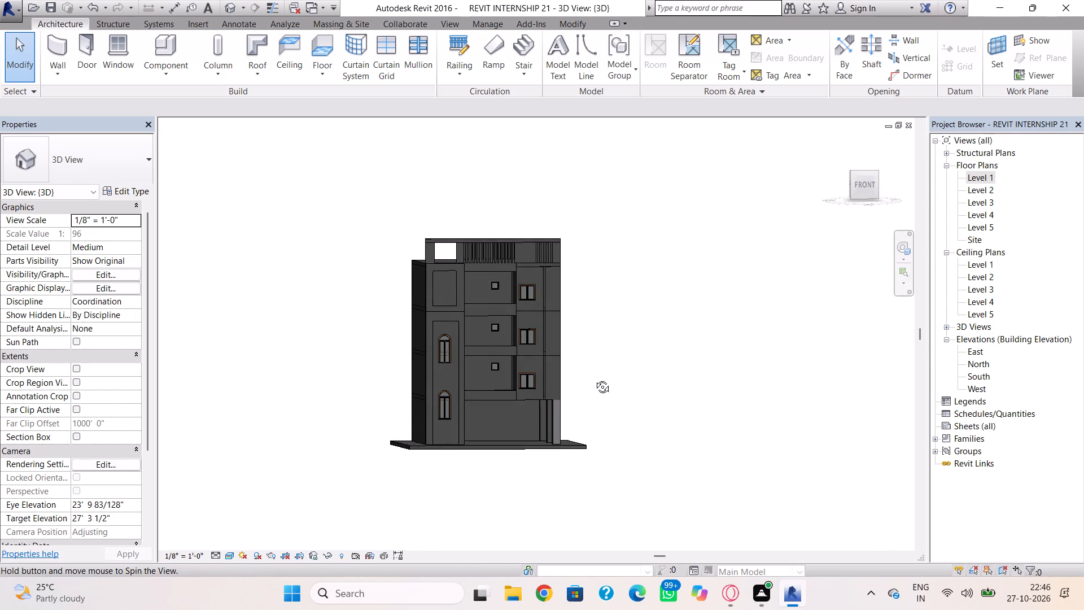
Load the Door-Double-Glass family from the US Imperial Doors library into the project.
{"action": "right_click_drag", "start_coordinate": [594, 378], "coordinate": [589, 383], "text": "shift"}
{"action": "left_click", "coordinate": [89, 47]}
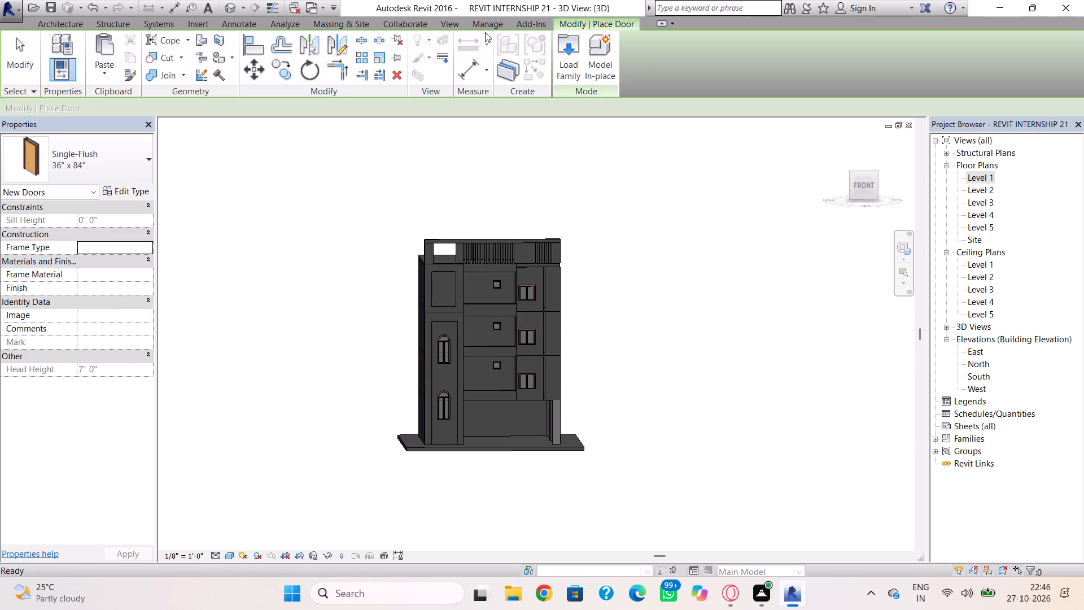
{"action": "left_click", "coordinate": [574, 50]}
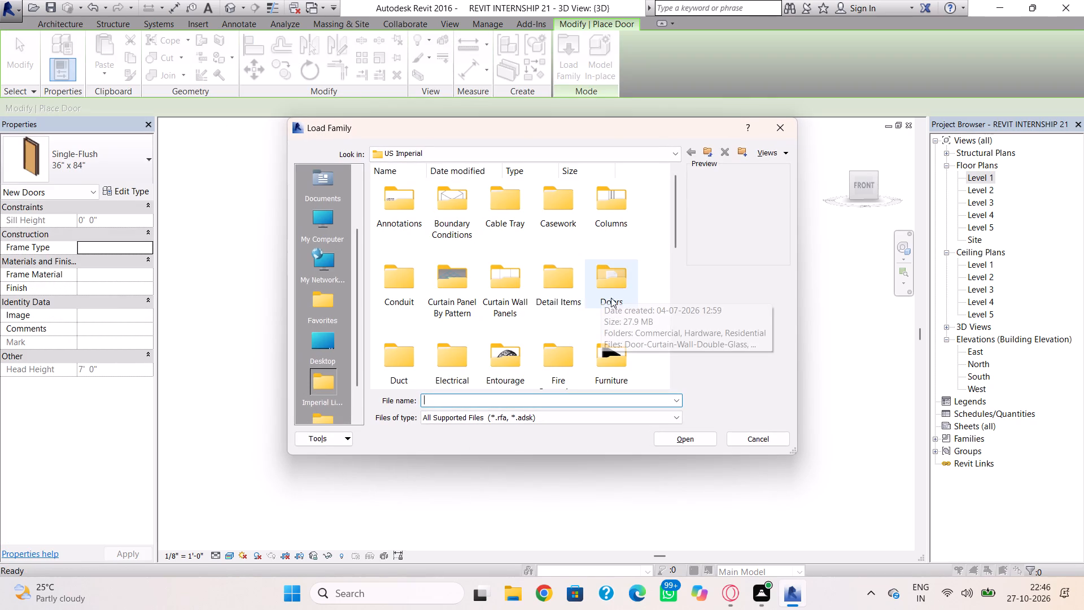
{"action": "left_click", "coordinate": [620, 298]}
{"action": "left_click", "coordinate": [606, 291]}
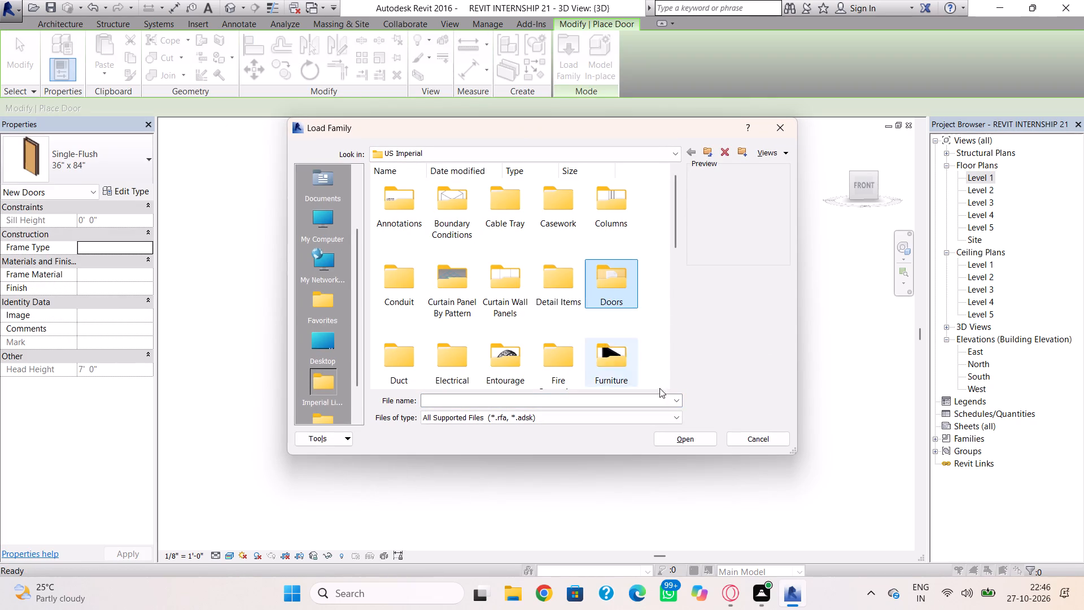
{"action": "left_click", "coordinate": [678, 436]}
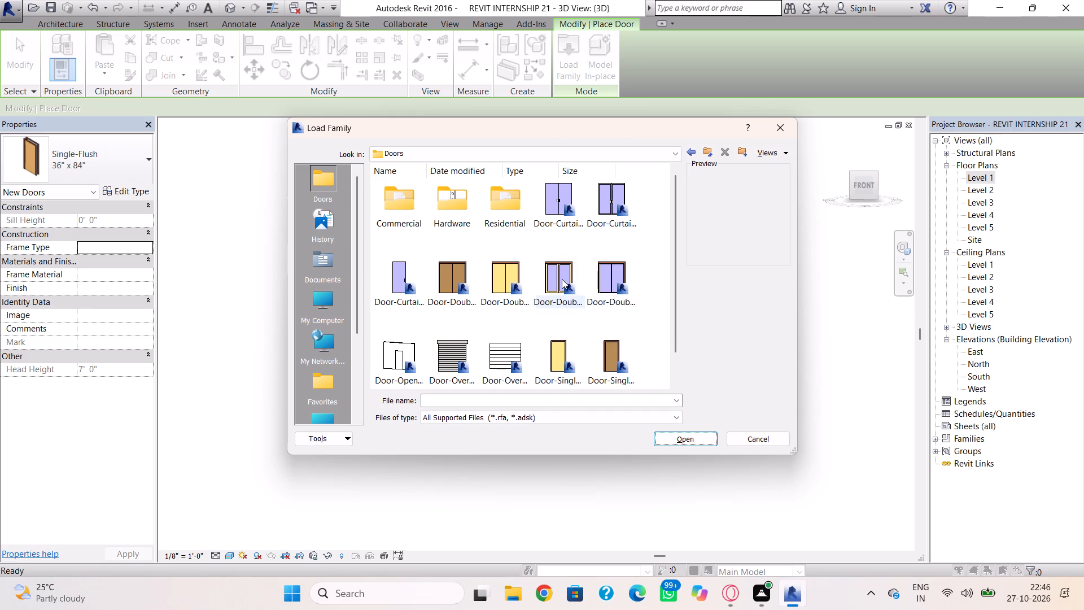
{"action": "left_click", "coordinate": [562, 279]}
{"action": "left_click", "coordinate": [674, 442]}
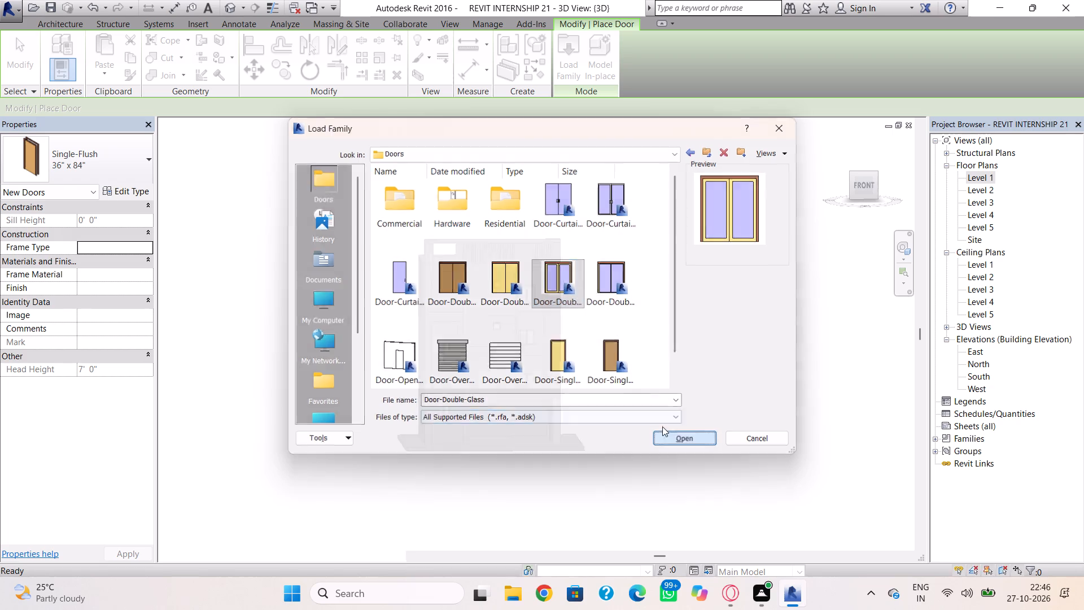
{"action": "scroll", "coordinate": [527, 310], "scroll_direction": "up", "scroll_amount": 1}
{"action": "left_click", "coordinate": [611, 363]}
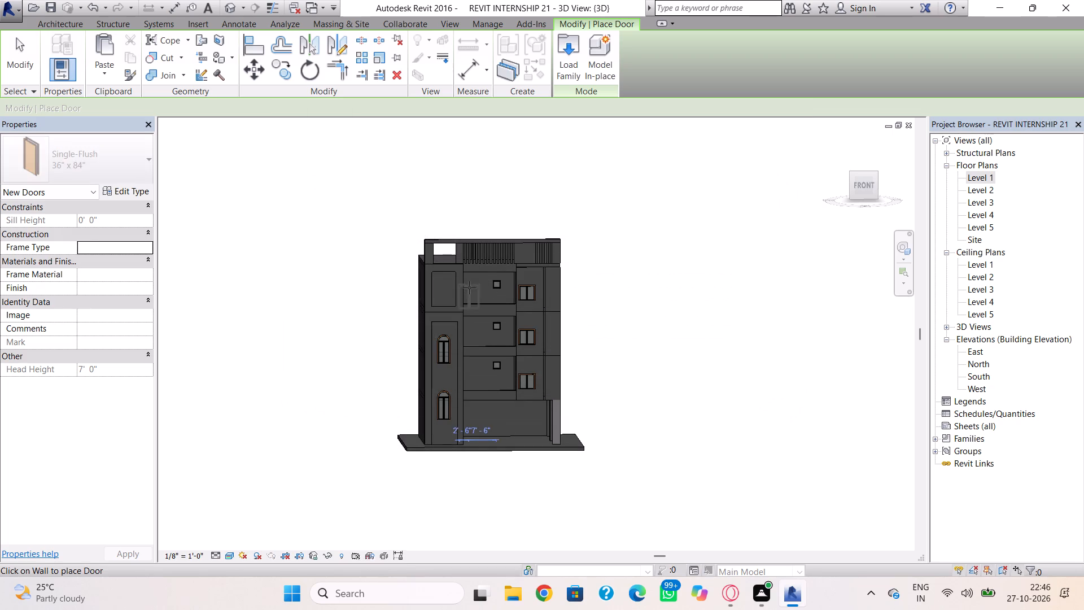
Place a 68" x 80" Door-Double-Glass door beside the small window in the recessed front wall on each of the three upper floors.
{"action": "scroll", "coordinate": [471, 291], "scroll_direction": "up", "scroll_amount": 7}
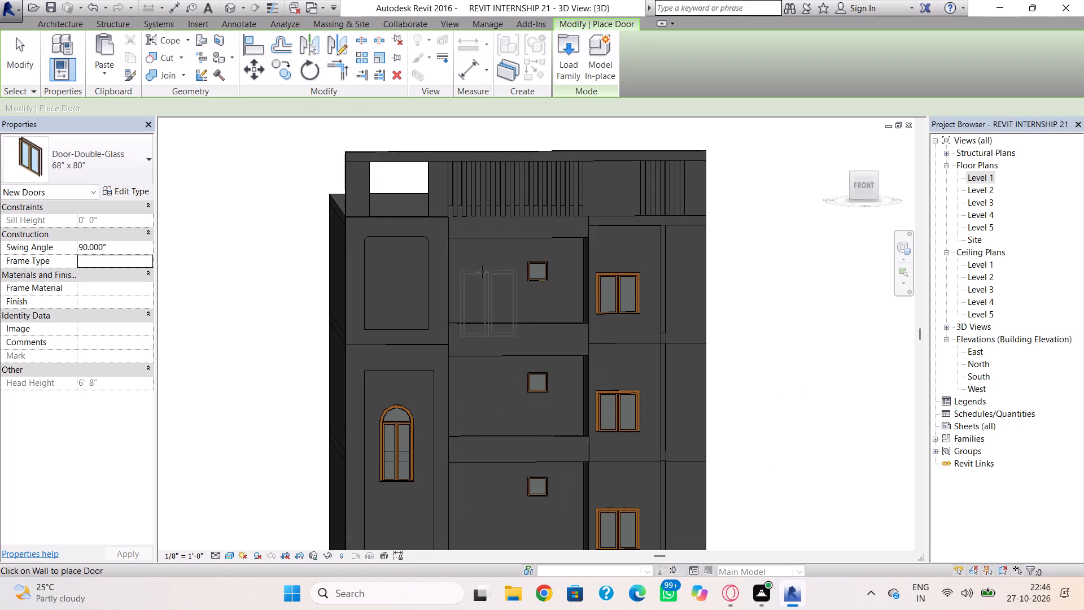
{"action": "left_click", "coordinate": [482, 272]}
{"action": "left_click", "coordinate": [486, 412]}
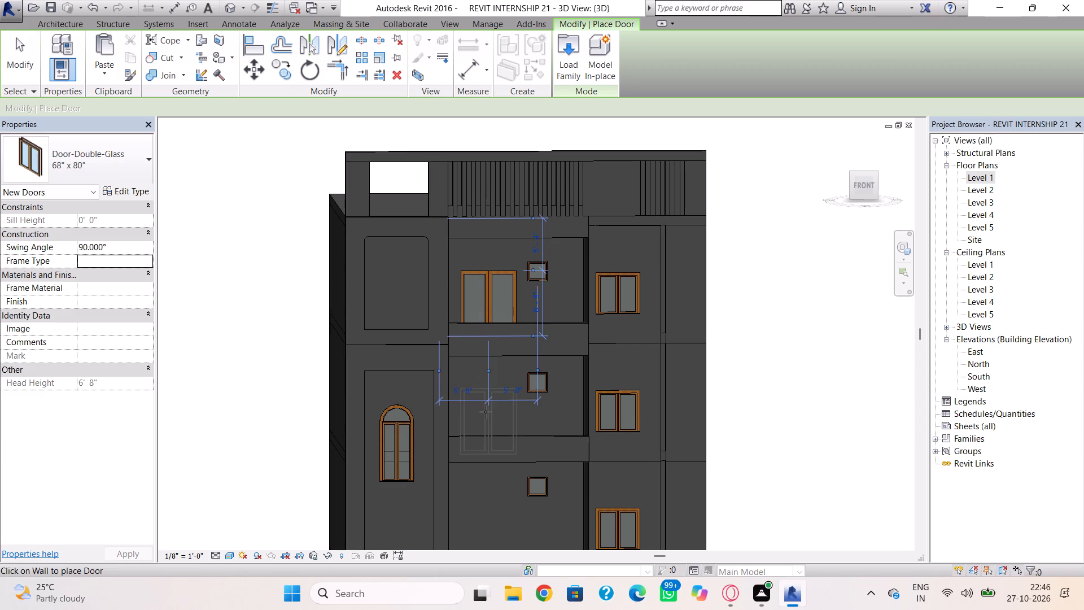
{"action": "middle_click_drag", "start_coordinate": [484, 451], "coordinate": [493, 338]}
{"action": "left_click", "coordinate": [495, 408]}
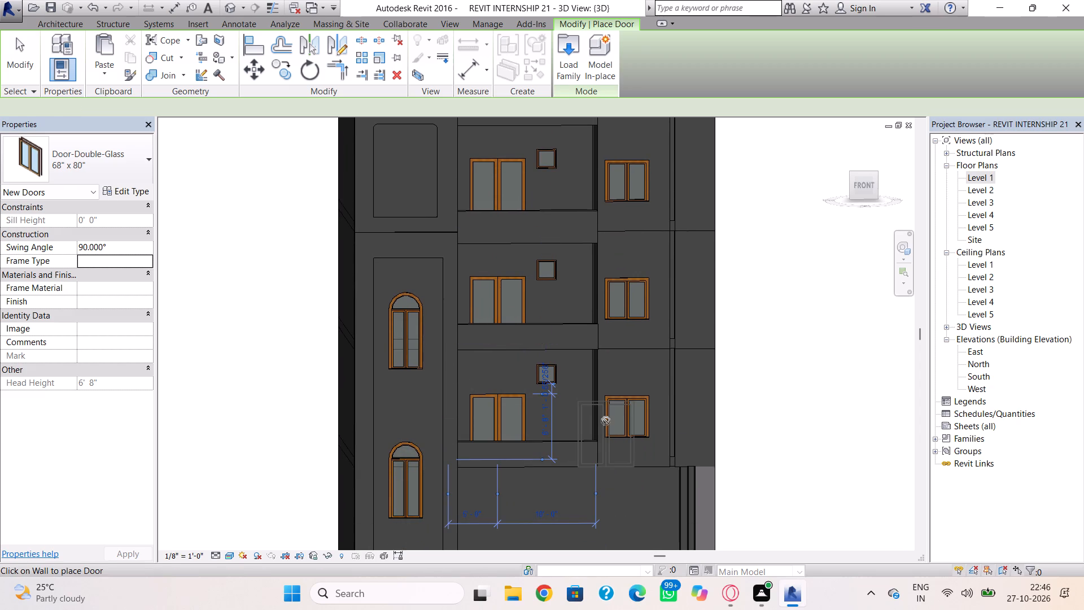
{"action": "key", "text": "Escape"}
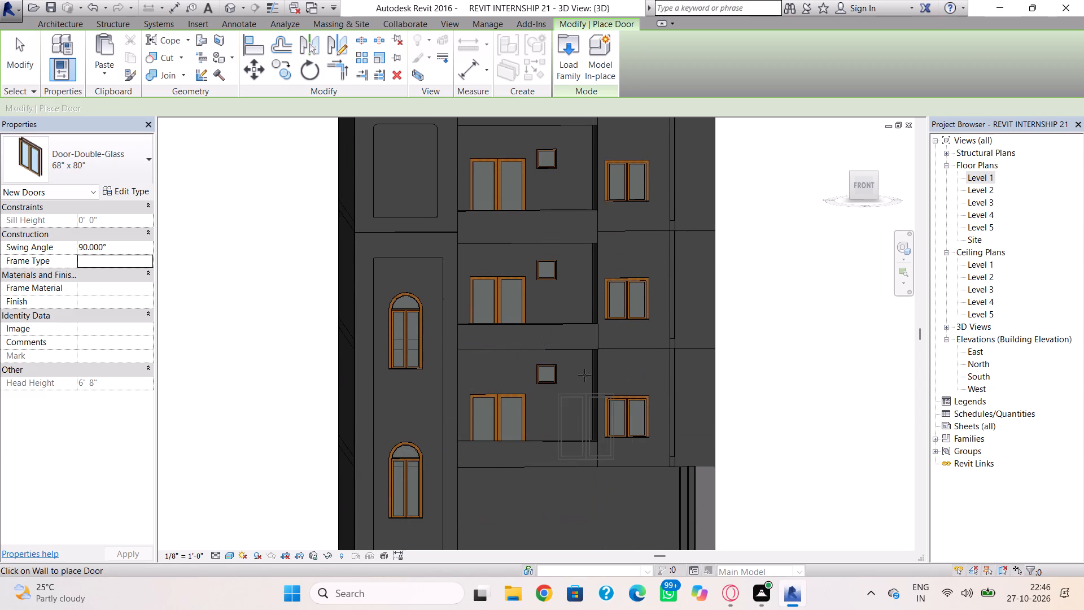
{"action": "key", "text": "Escape"}
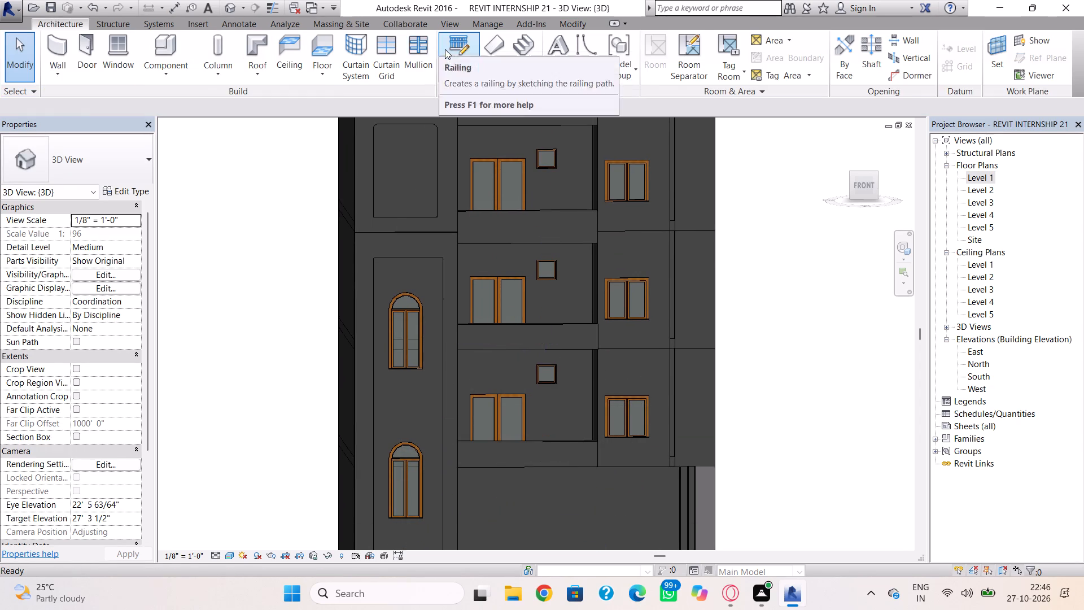
In the Level 2 plan, create a straight Handrail - Rectangular railing, 14'-4" long, across the front opening of the recess between its side walls.
{"action": "left_click", "coordinate": [448, 50]}
{"action": "double_click", "coordinate": [976, 189]}
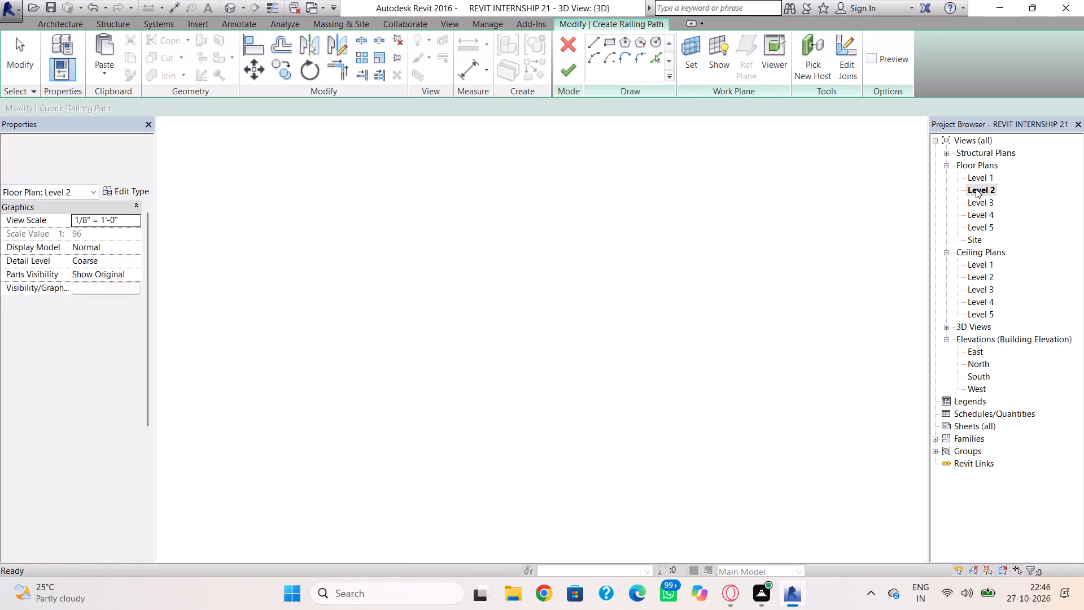
{"action": "scroll", "coordinate": [573, 381], "scroll_direction": "down", "scroll_amount": 4}
{"action": "scroll", "coordinate": [527, 405], "scroll_direction": "down", "scroll_amount": 2}
{"action": "middle_click", "coordinate": [515, 421]}
{"action": "scroll", "coordinate": [515, 421], "scroll_direction": "up", "scroll_amount": 1}
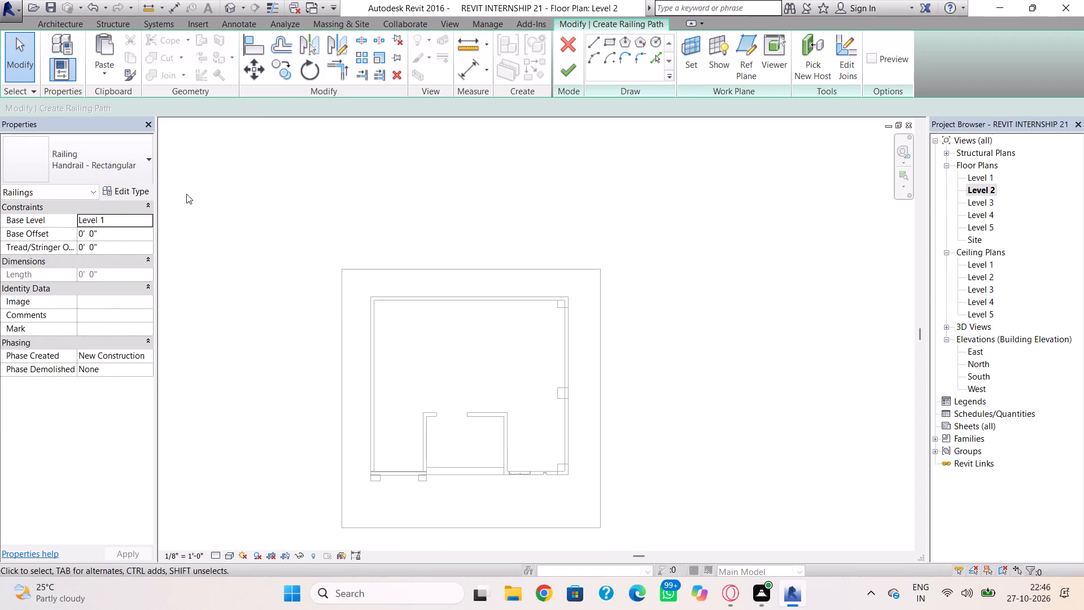
{"action": "left_click", "coordinate": [594, 41]}
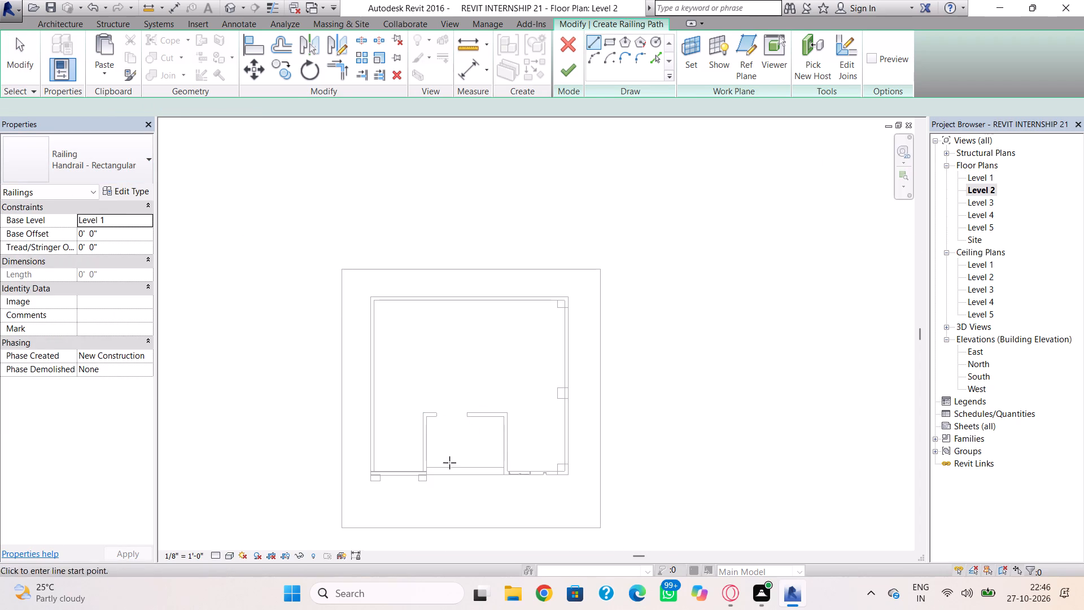
{"action": "scroll", "coordinate": [438, 476], "scroll_direction": "up", "scroll_amount": 8}
{"action": "left_click", "coordinate": [406, 455]}
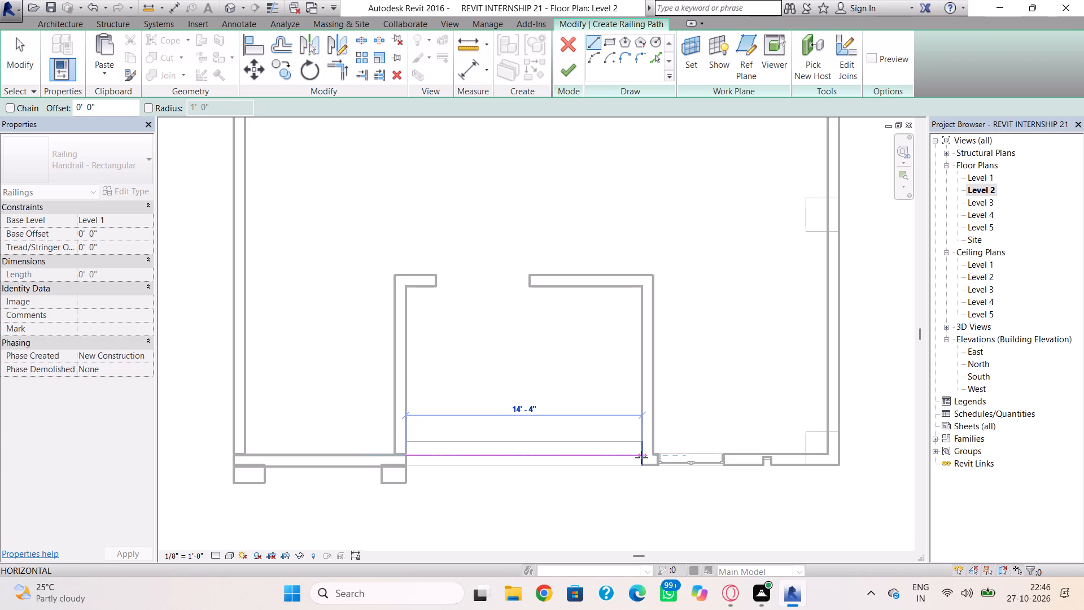
{"action": "left_click", "coordinate": [641, 457]}
{"action": "key", "text": "Escape"}
{"action": "left_click", "coordinate": [572, 74]}
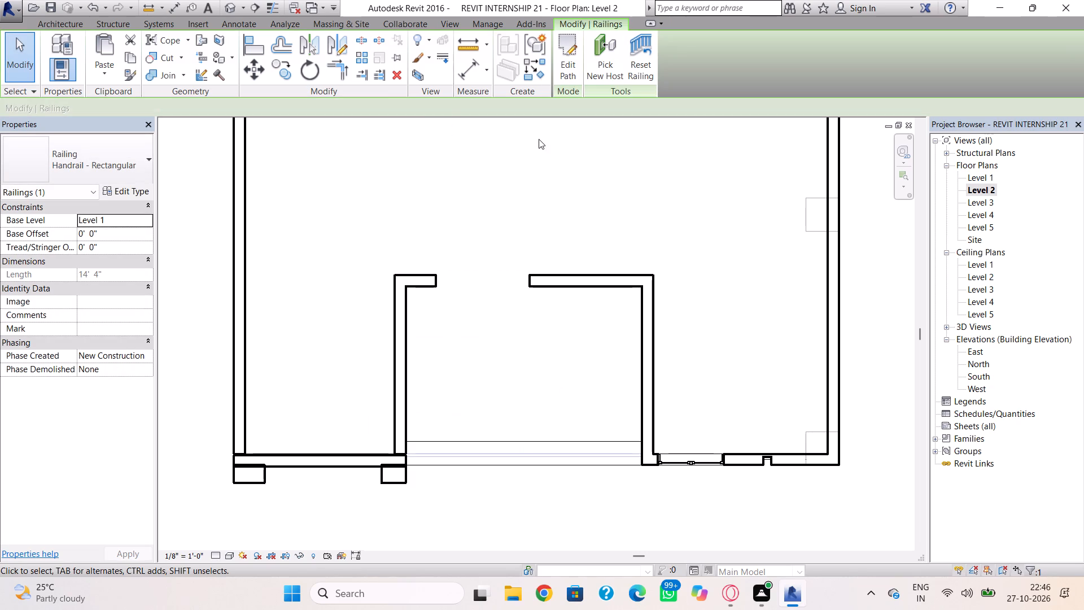
In the 3D view, set the new railing's base level to Level 2 and its base offset to 2'-0".
{"action": "left_click", "coordinate": [229, 5]}
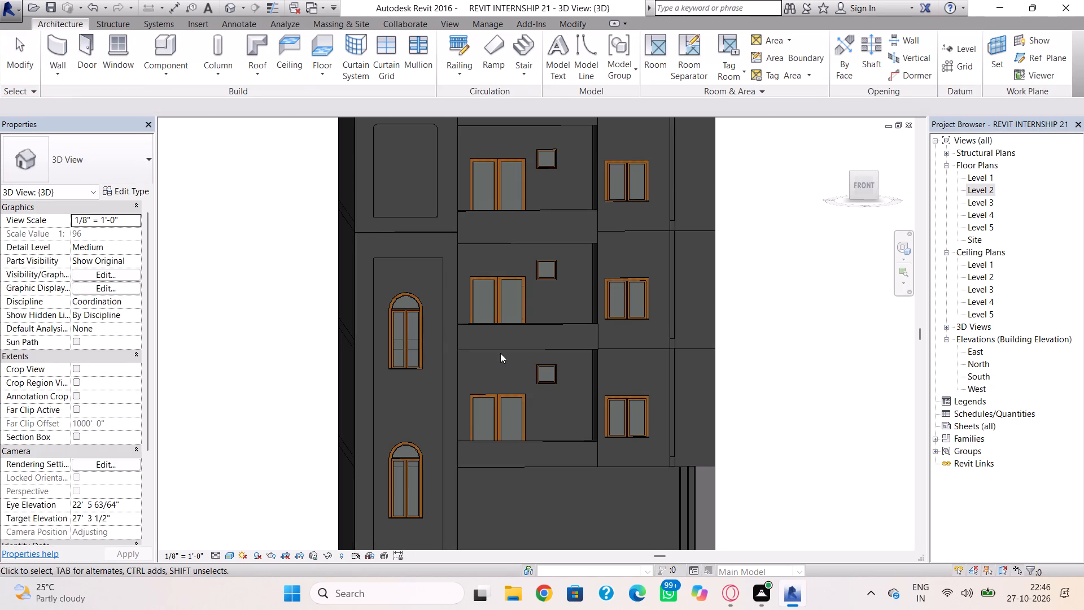
{"action": "scroll", "coordinate": [541, 470], "scroll_direction": "down", "scroll_amount": 2}
{"action": "middle_click_drag", "start_coordinate": [536, 456], "coordinate": [526, 380]}
{"action": "left_click", "coordinate": [527, 457]}
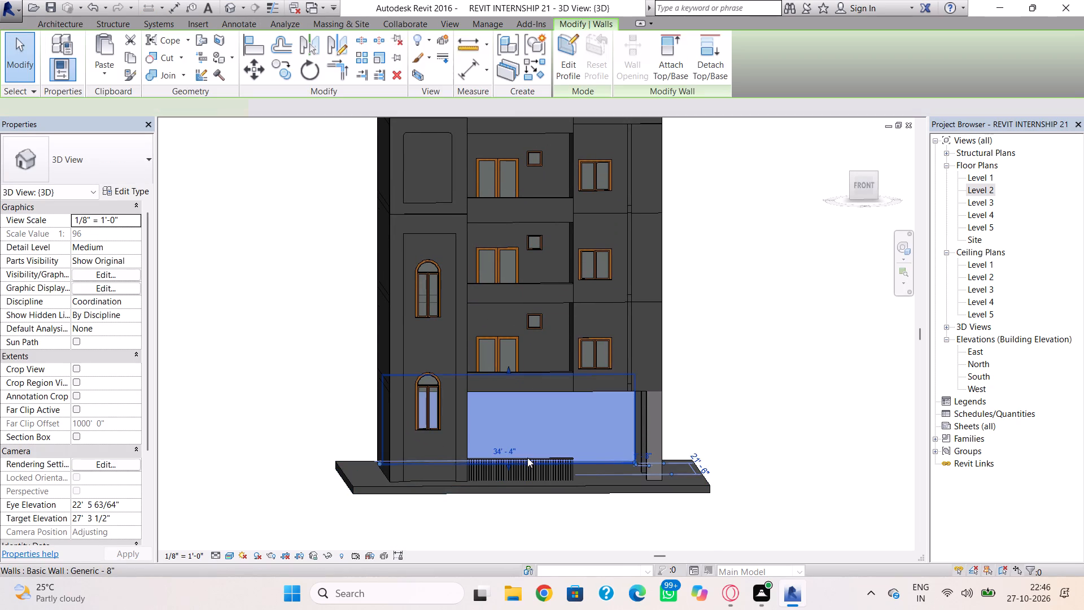
{"action": "left_click", "coordinate": [528, 477]}
{"action": "left_click", "coordinate": [533, 477]}
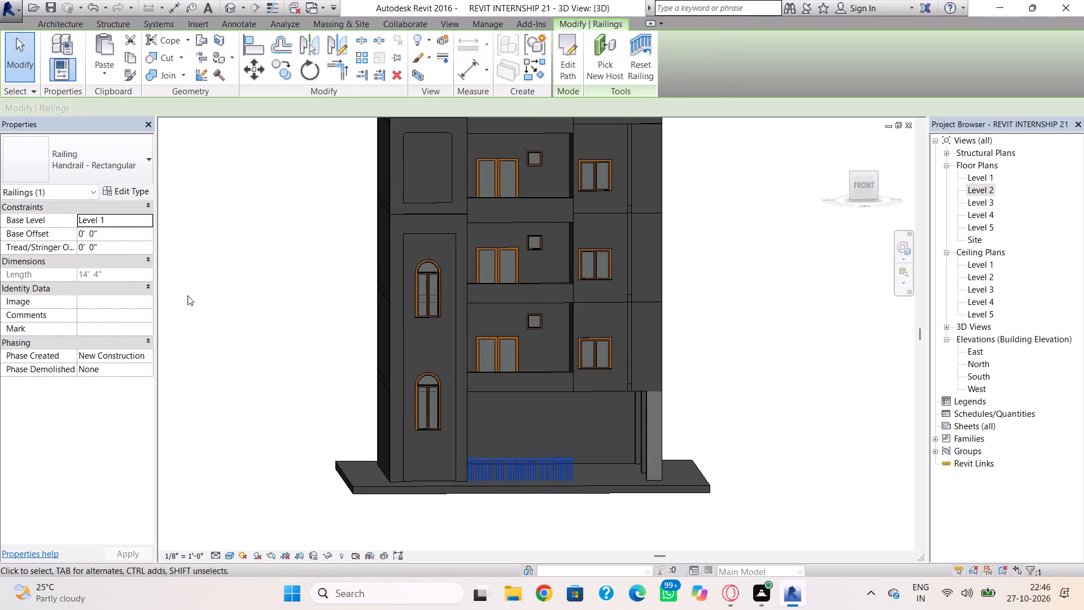
{"action": "left_click", "coordinate": [142, 222]}
{"action": "left_click", "coordinate": [148, 223]}
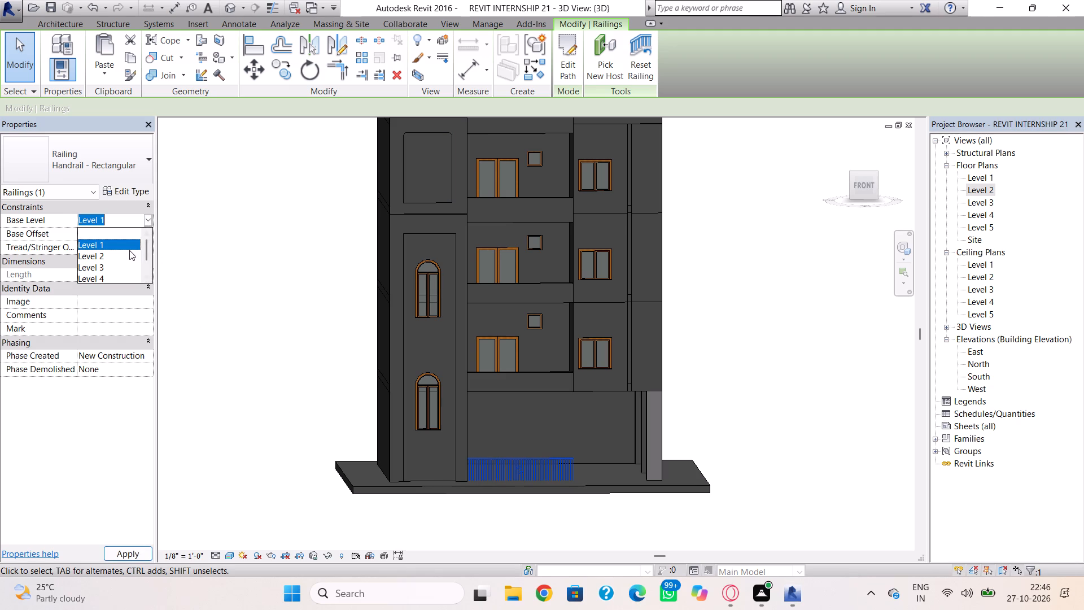
{"action": "left_click", "coordinate": [128, 255]}
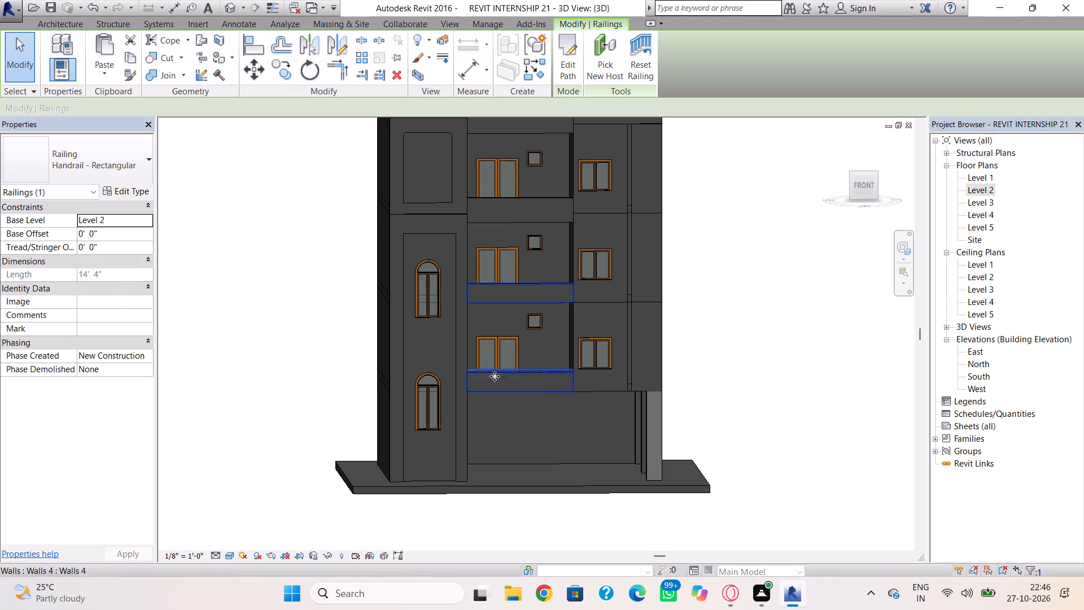
{"action": "left_click", "coordinate": [504, 366]}
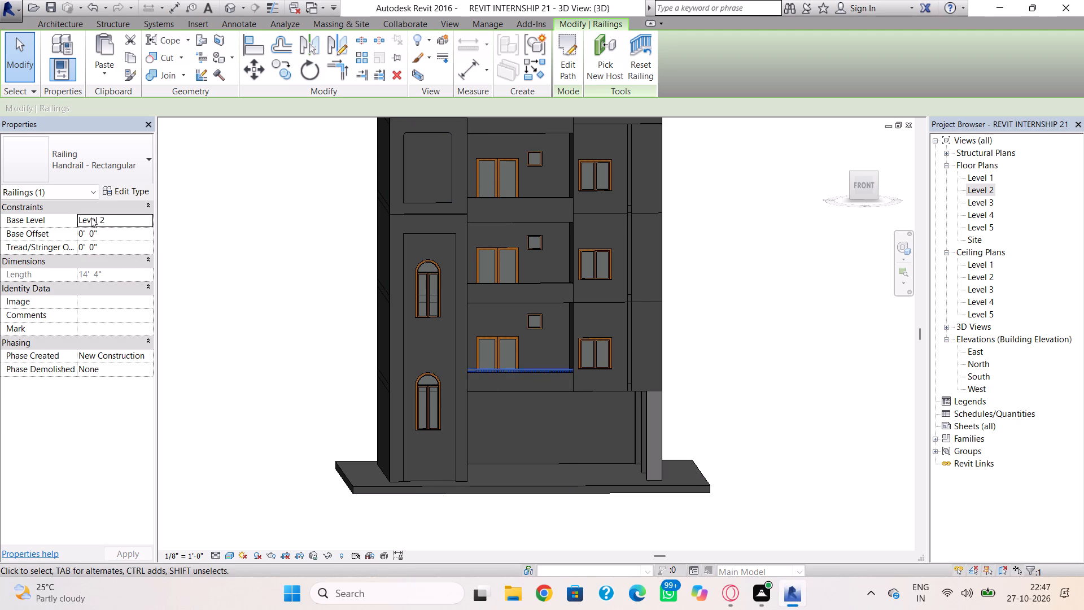
{"action": "left_click", "coordinate": [128, 232]}
{"action": "type", "text": "2'"}
{"action": "key", "text": "Return"}
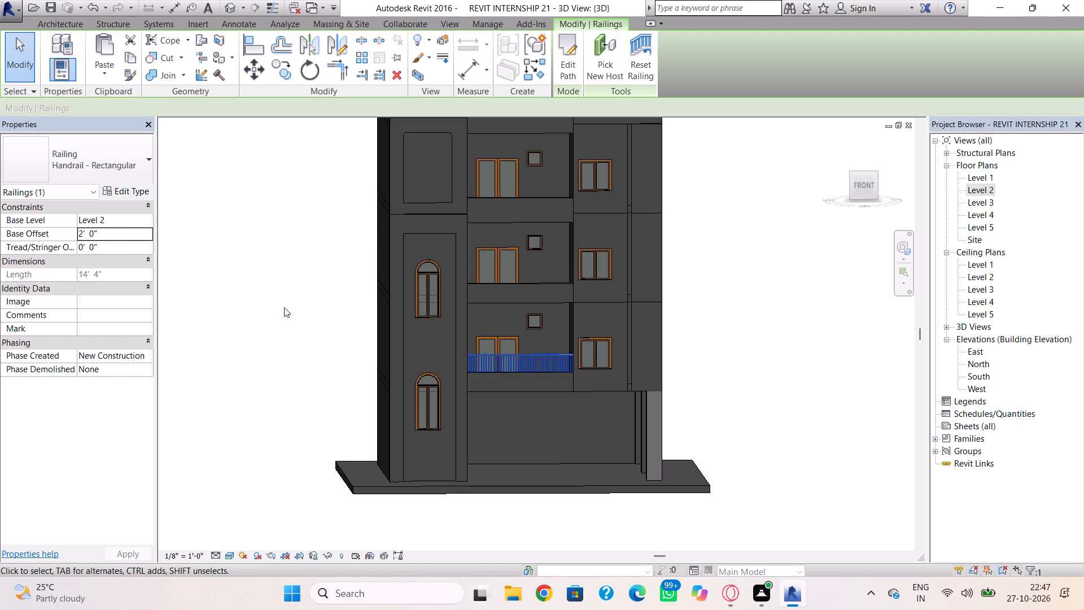
Change the Level 2 balcony railing's type to Glass Panel - Bottom Fill.
{"action": "left_click", "coordinate": [147, 167]}
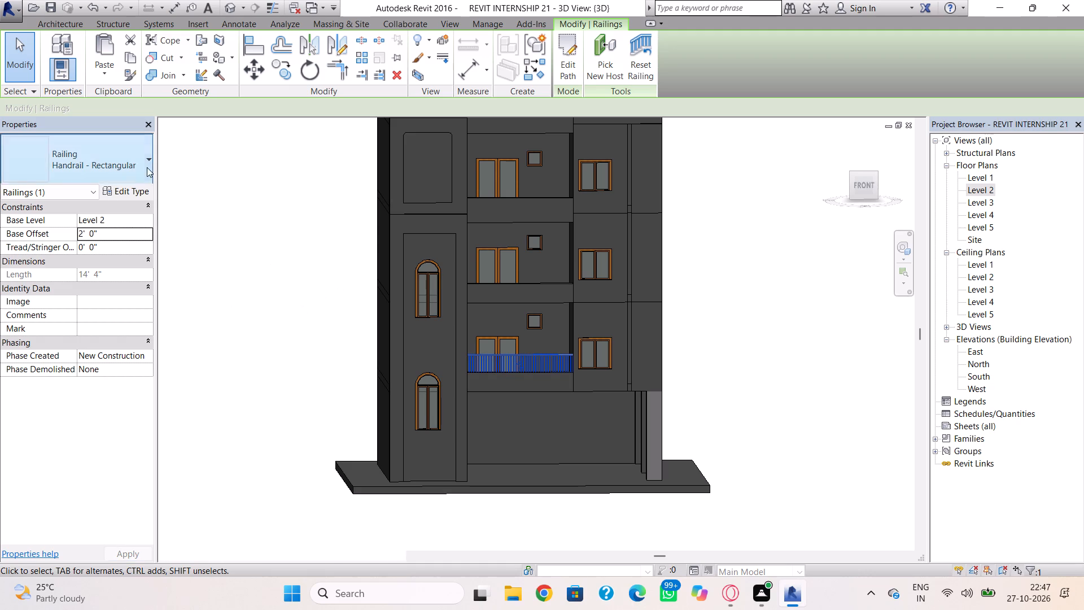
{"action": "left_click", "coordinate": [73, 230]}
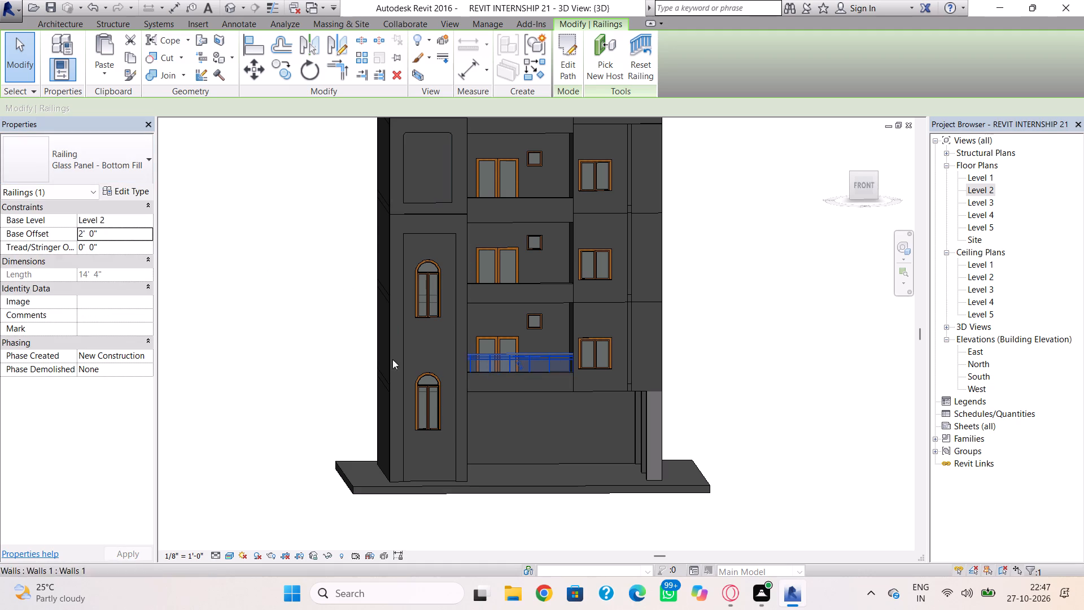
Copy the Level 2 glass railing and paste it aligned to Levels 3 and 4.
{"action": "left_click", "coordinate": [130, 57]}
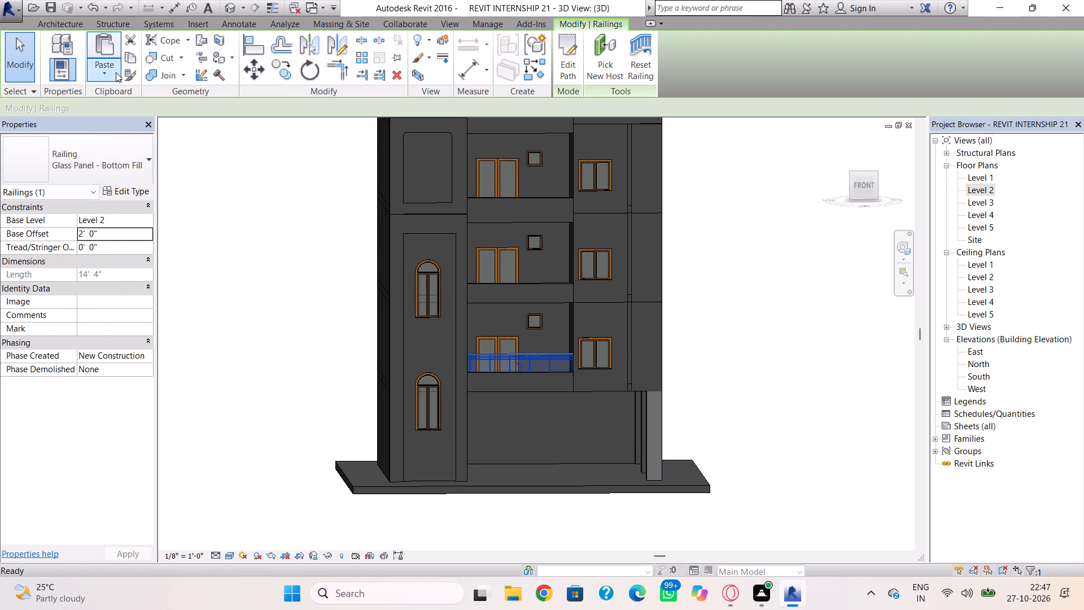
{"action": "left_click", "coordinate": [110, 76]}
{"action": "left_click", "coordinate": [129, 136]}
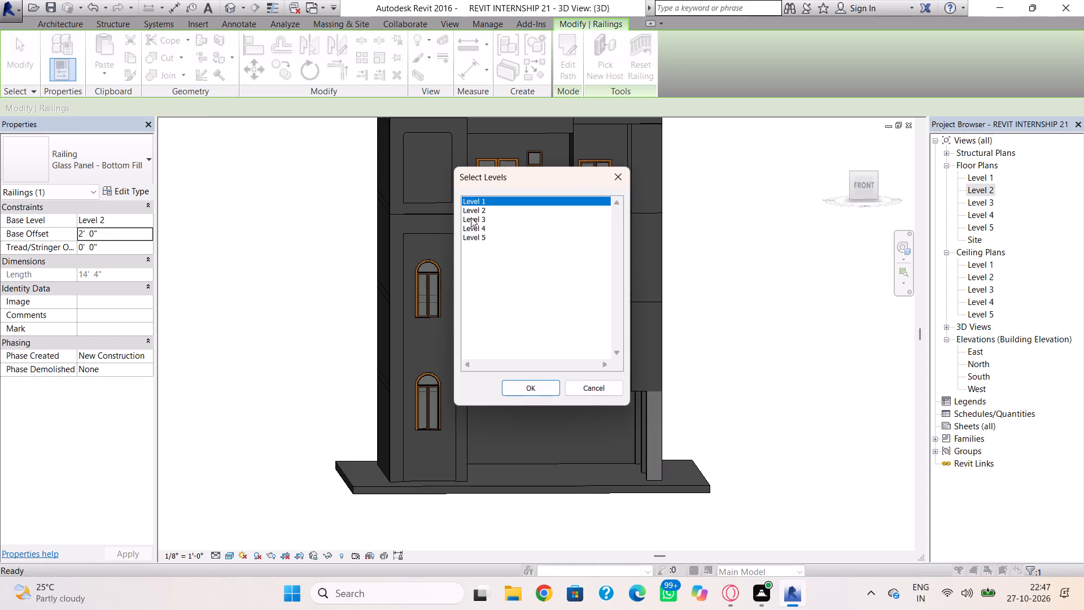
{"action": "left_click_drag", "start_coordinate": [471, 217], "coordinate": [473, 225]}
{"action": "left_click", "coordinate": [526, 390]}
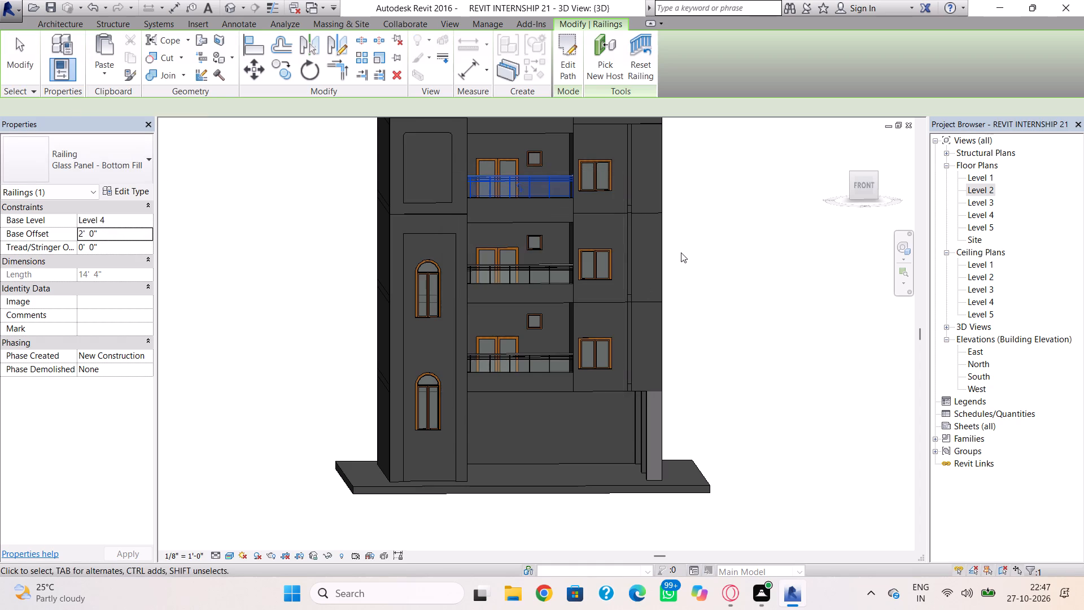
{"action": "middle_click_drag", "start_coordinate": [681, 252], "coordinate": [675, 294]}
{"action": "scroll", "coordinate": [681, 252], "scroll_direction": "down", "scroll_amount": 1}
{"action": "key", "text": "Escape"}
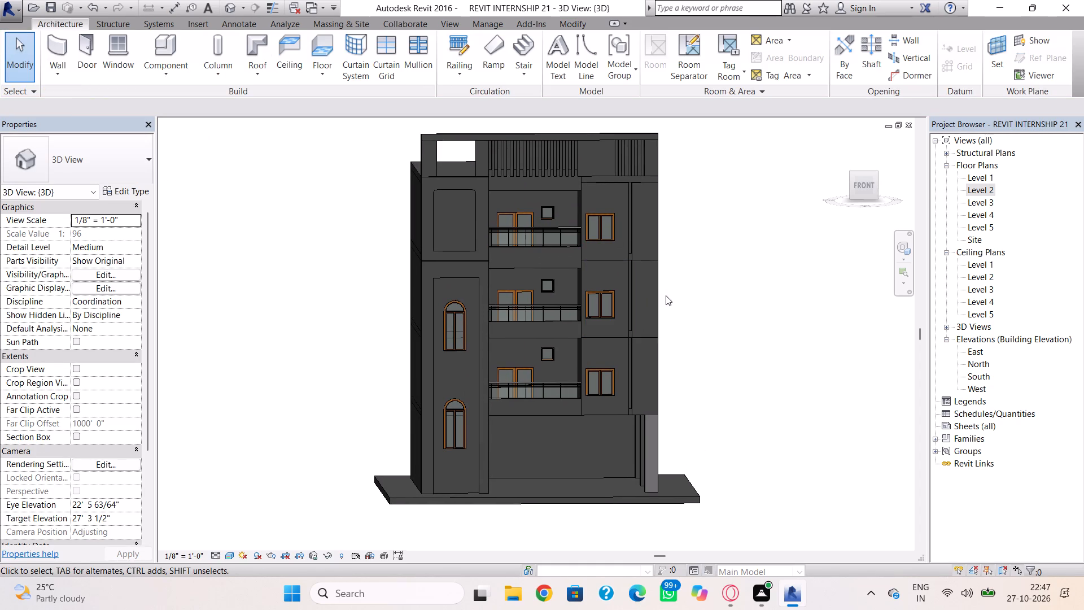
Save the project with the whole building framed from the front in the 3D view.
{"action": "scroll", "coordinate": [692, 277], "scroll_direction": "down", "scroll_amount": 1}
{"action": "middle_click", "coordinate": [691, 282]}
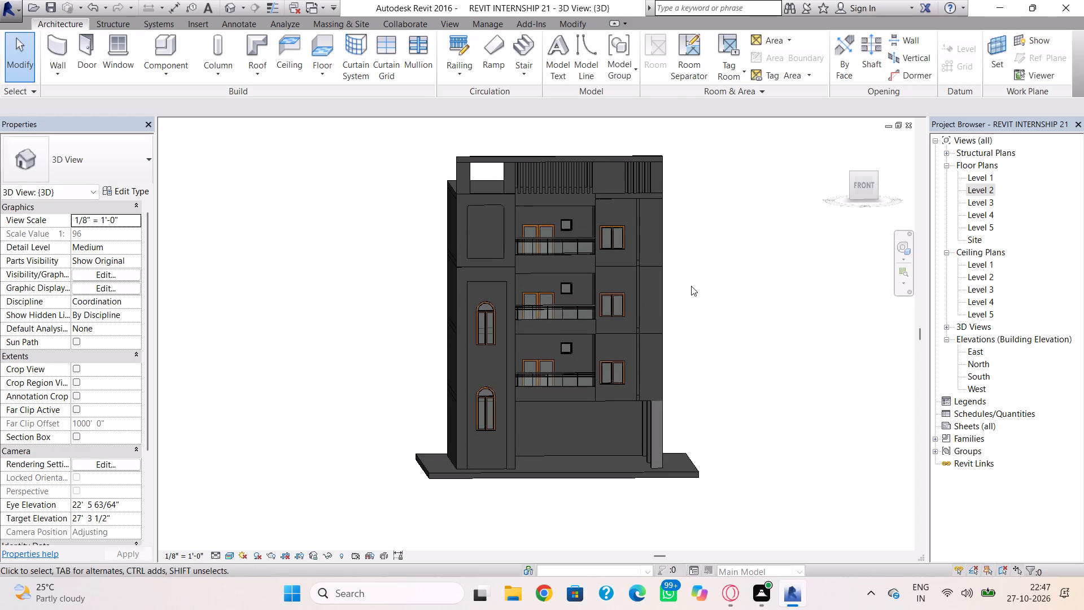
{"action": "key", "text": "ctrl+s"}
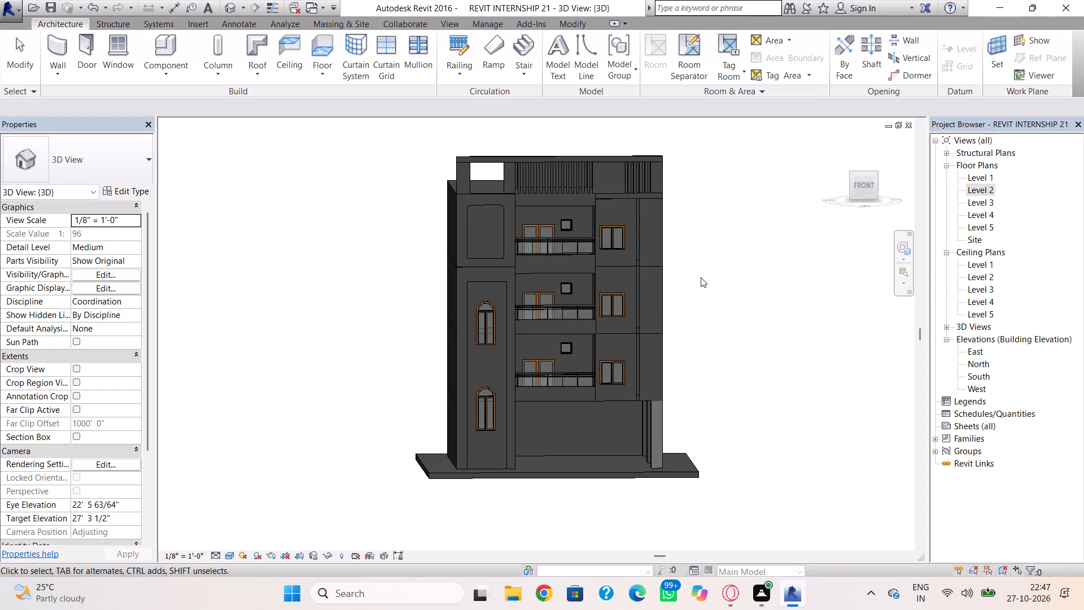
Print the 3D view with Microsoft Print to PDF, saving the file on the Desktop as REVIT INTERNSHIP 21.
{"action": "key", "text": "ctrl+p"}
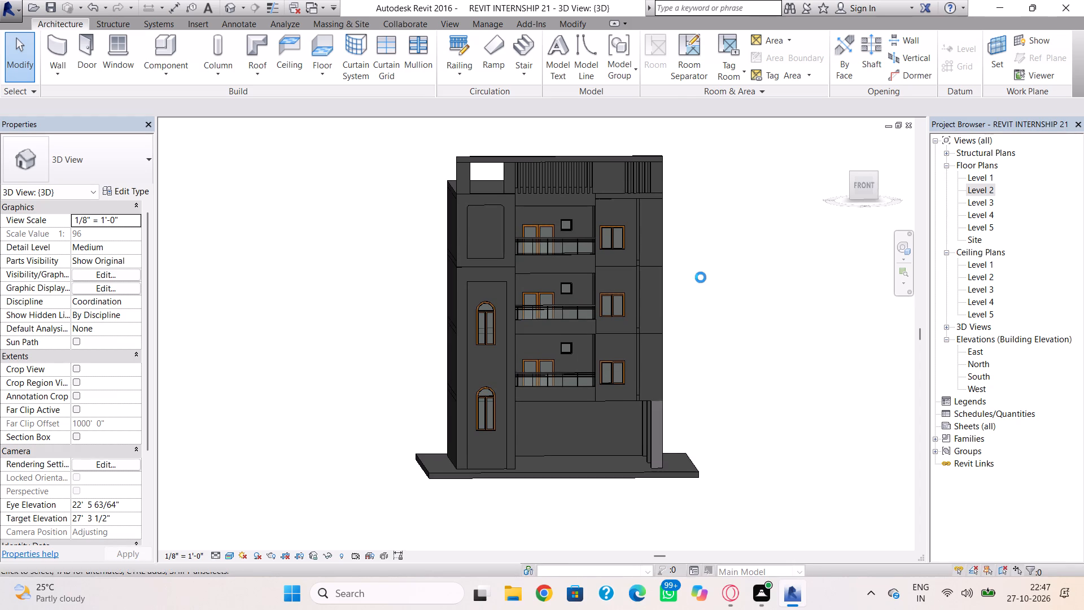
{"action": "left_click", "coordinate": [569, 450]}
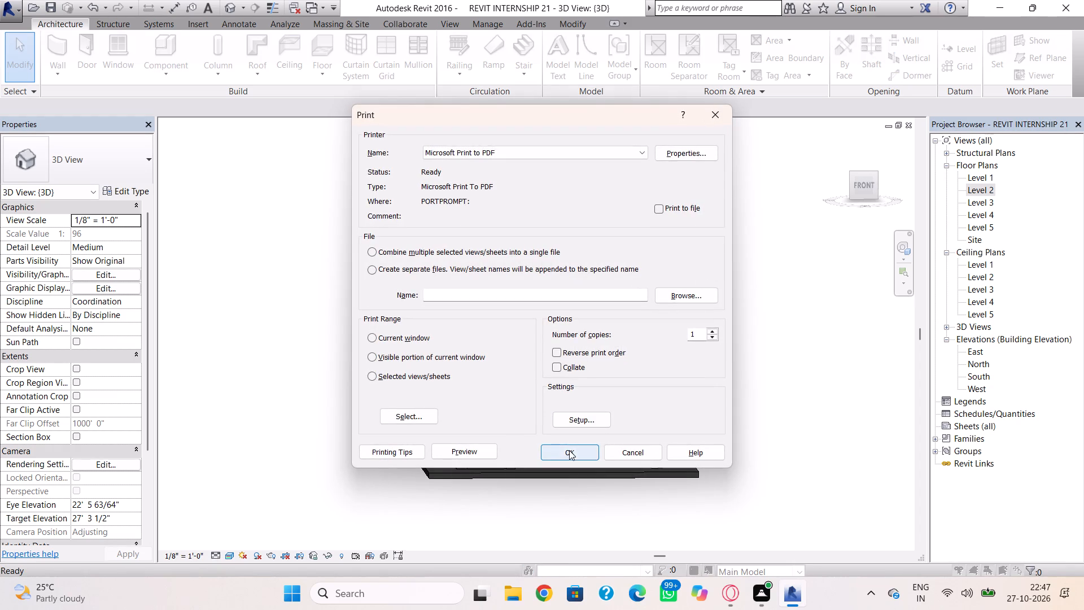
{"action": "left_click", "coordinate": [620, 324]}
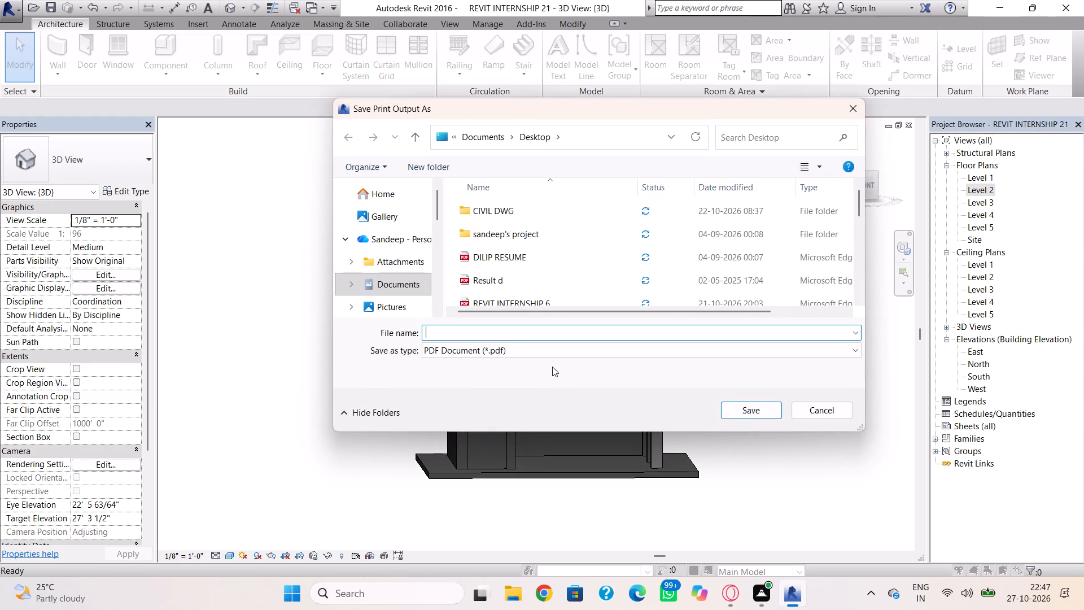
{"action": "type", "text": "REVIT INTERNSHIP 21"}
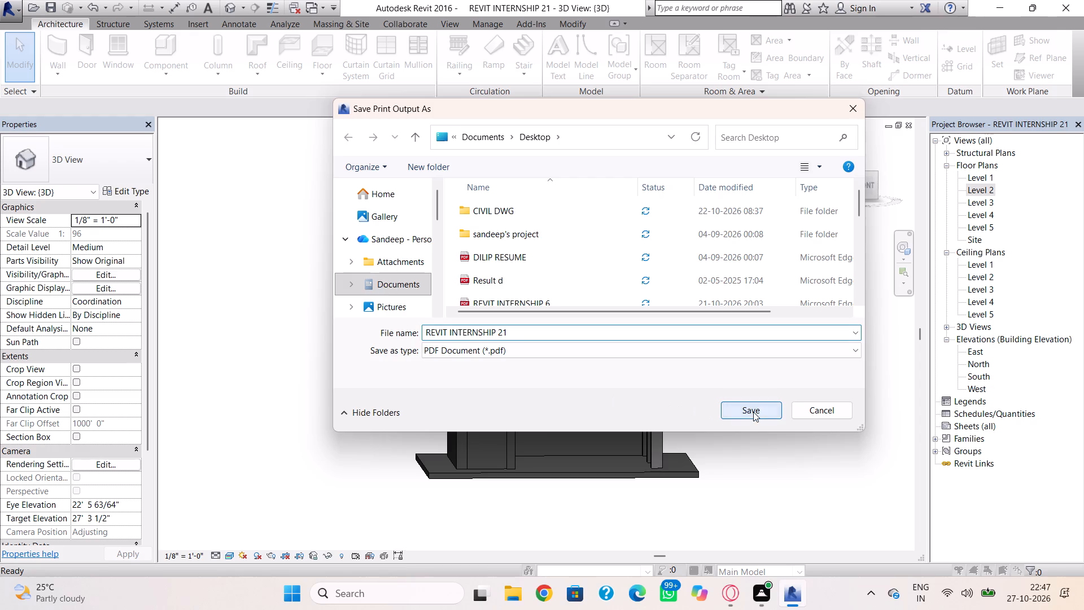
{"action": "left_click", "coordinate": [753, 412]}
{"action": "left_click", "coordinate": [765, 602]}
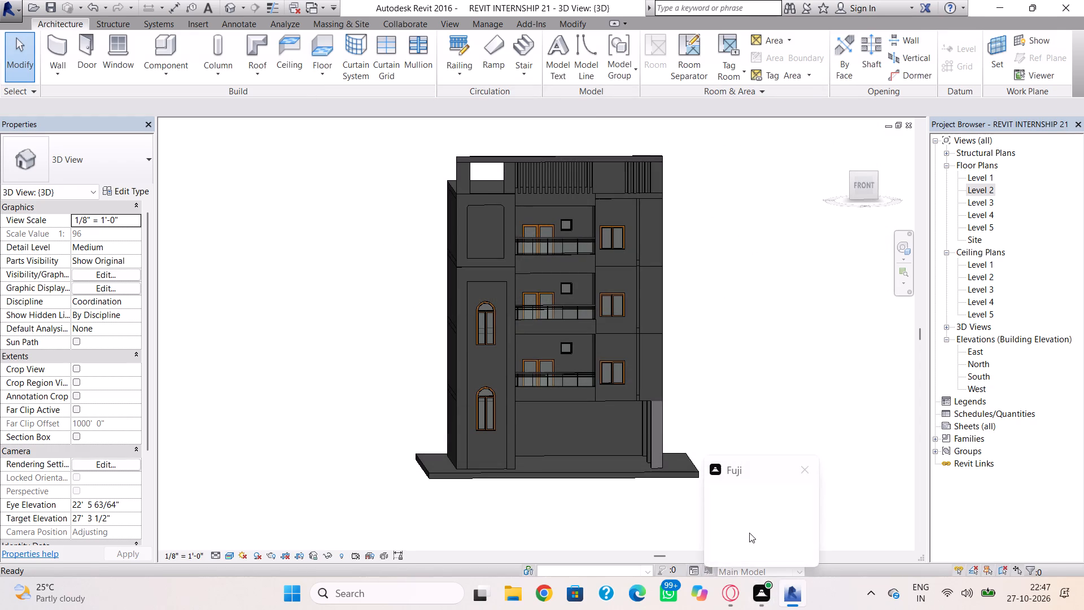